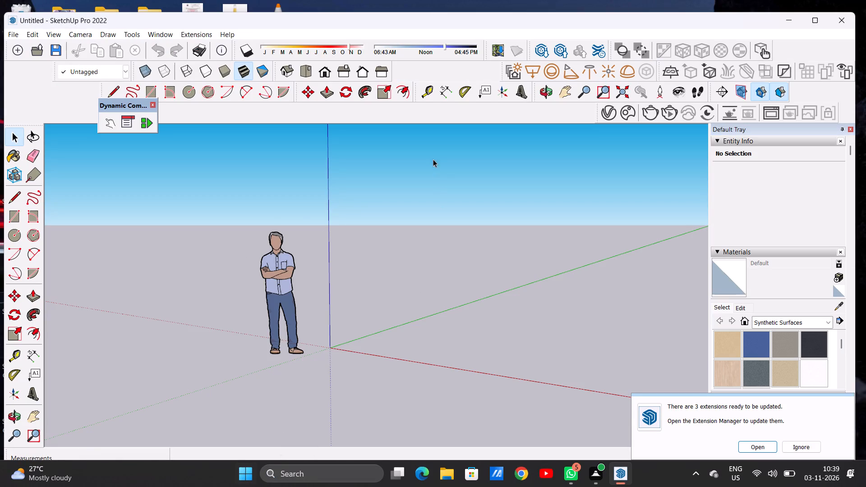
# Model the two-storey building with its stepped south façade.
# Switch the model to the top view, with the ground area beside the origin in view.
pyautogui.click(303, 67)
pyautogui.scroll(2, 578, 206)
pyautogui.click(568, 93)
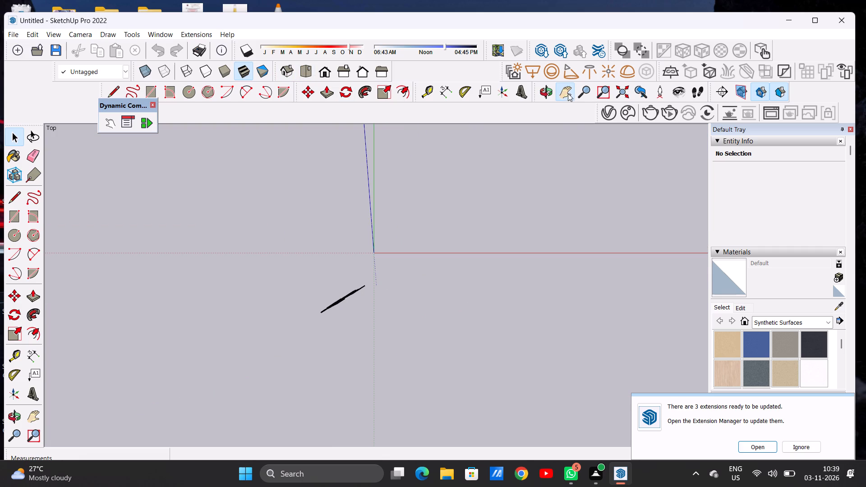
pyautogui.moveTo(611, 215); pyautogui.dragTo(393, 348)
pyautogui.moveTo(513, 261); pyautogui.dragTo(382, 337)
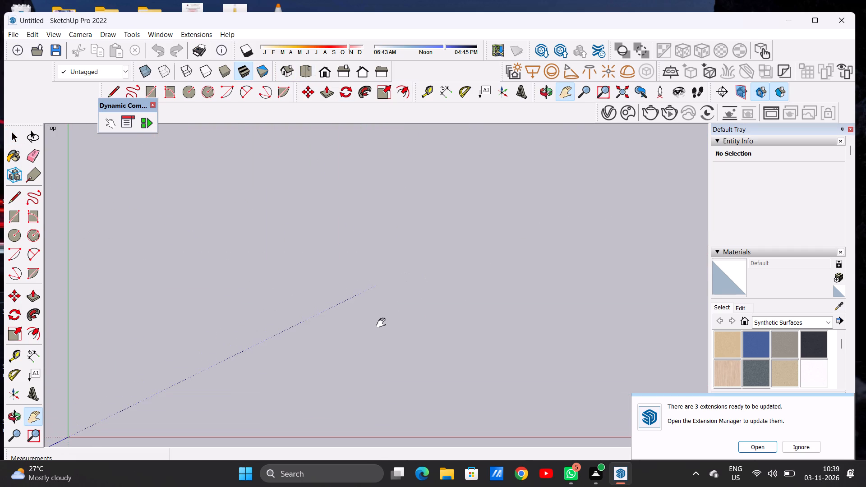
pyautogui.moveTo(405, 295); pyautogui.dragTo(383, 295)
pyautogui.press('space')
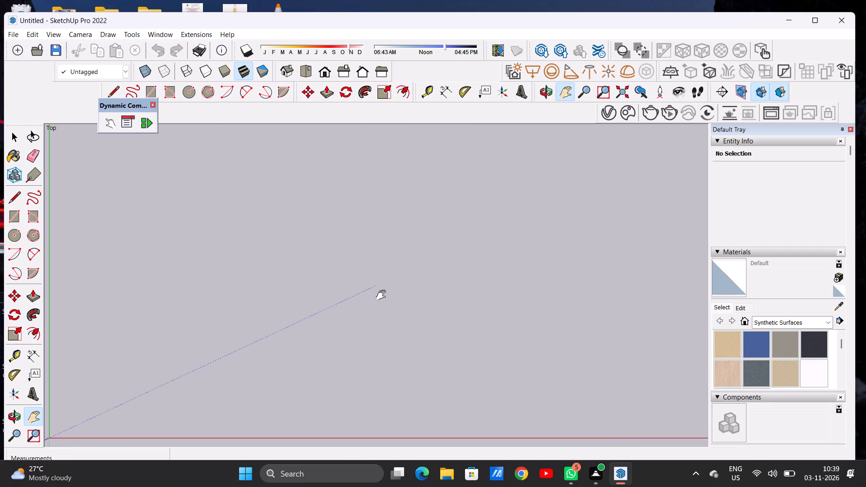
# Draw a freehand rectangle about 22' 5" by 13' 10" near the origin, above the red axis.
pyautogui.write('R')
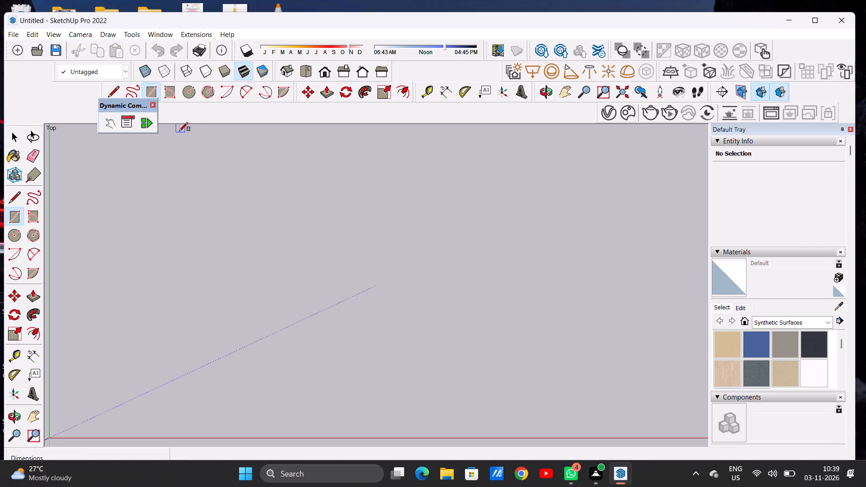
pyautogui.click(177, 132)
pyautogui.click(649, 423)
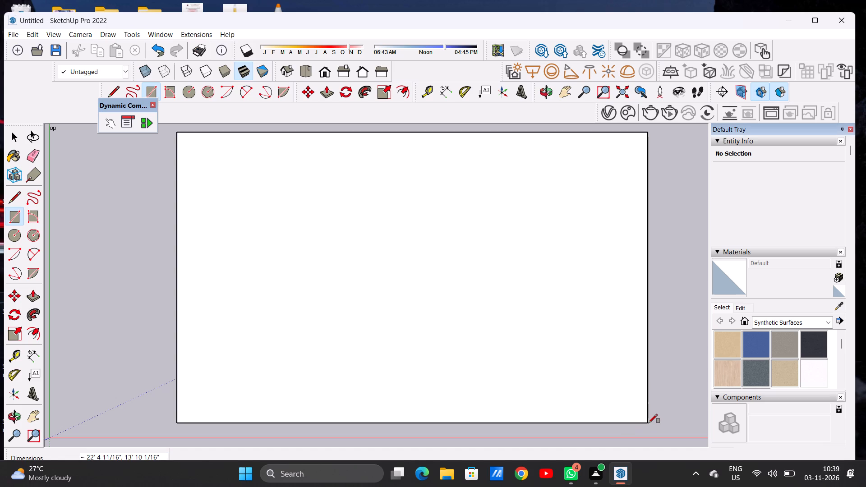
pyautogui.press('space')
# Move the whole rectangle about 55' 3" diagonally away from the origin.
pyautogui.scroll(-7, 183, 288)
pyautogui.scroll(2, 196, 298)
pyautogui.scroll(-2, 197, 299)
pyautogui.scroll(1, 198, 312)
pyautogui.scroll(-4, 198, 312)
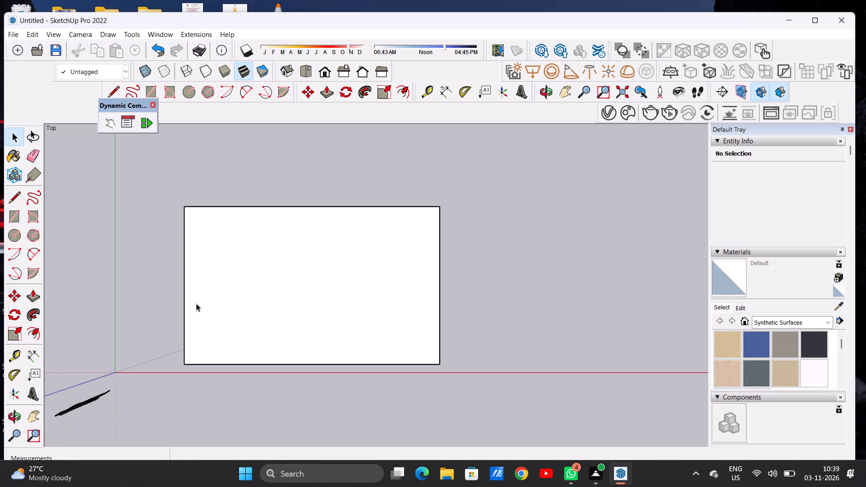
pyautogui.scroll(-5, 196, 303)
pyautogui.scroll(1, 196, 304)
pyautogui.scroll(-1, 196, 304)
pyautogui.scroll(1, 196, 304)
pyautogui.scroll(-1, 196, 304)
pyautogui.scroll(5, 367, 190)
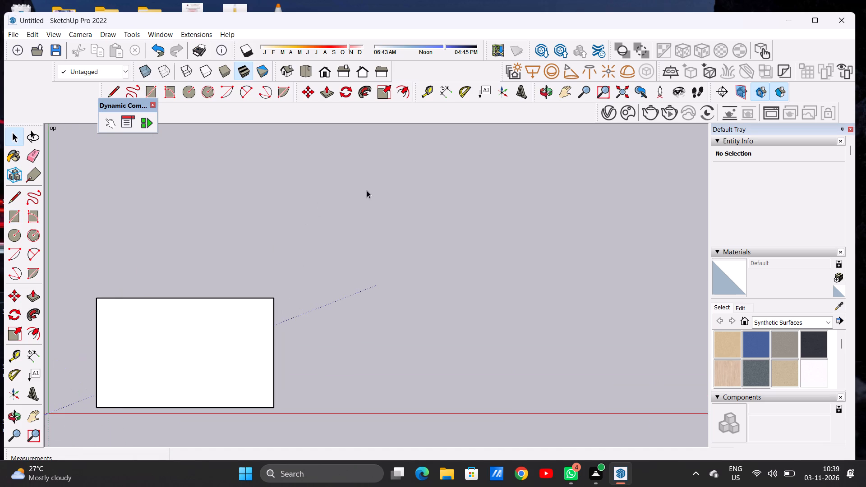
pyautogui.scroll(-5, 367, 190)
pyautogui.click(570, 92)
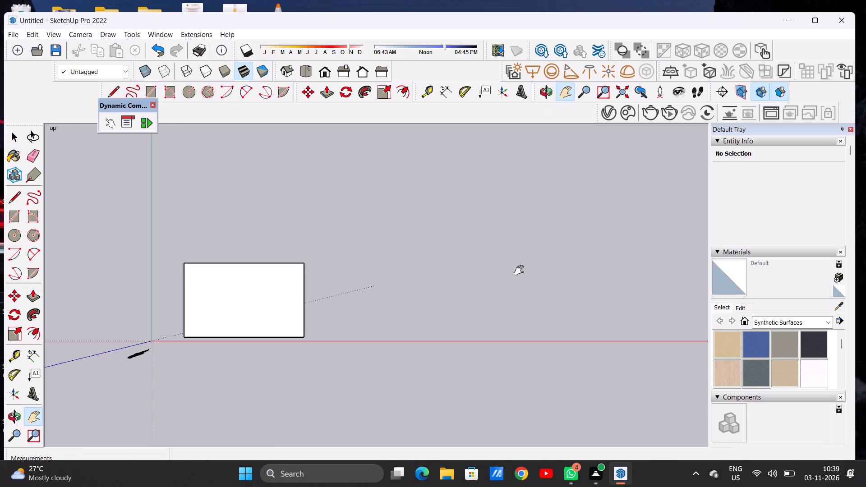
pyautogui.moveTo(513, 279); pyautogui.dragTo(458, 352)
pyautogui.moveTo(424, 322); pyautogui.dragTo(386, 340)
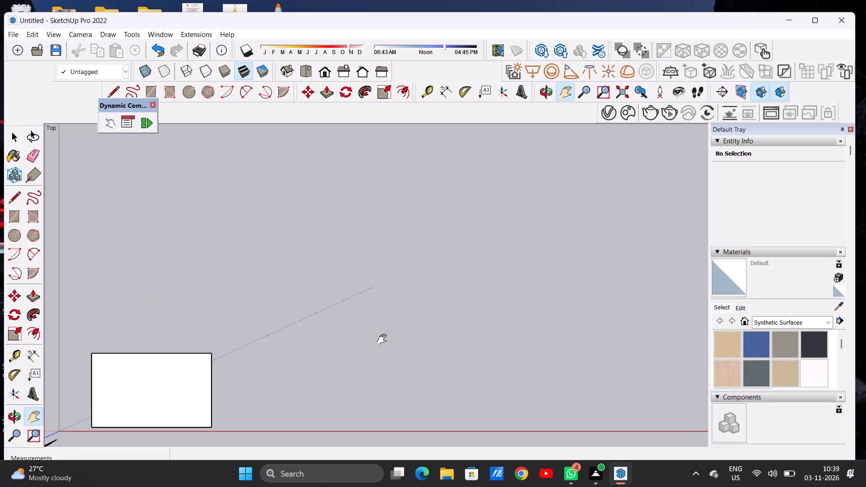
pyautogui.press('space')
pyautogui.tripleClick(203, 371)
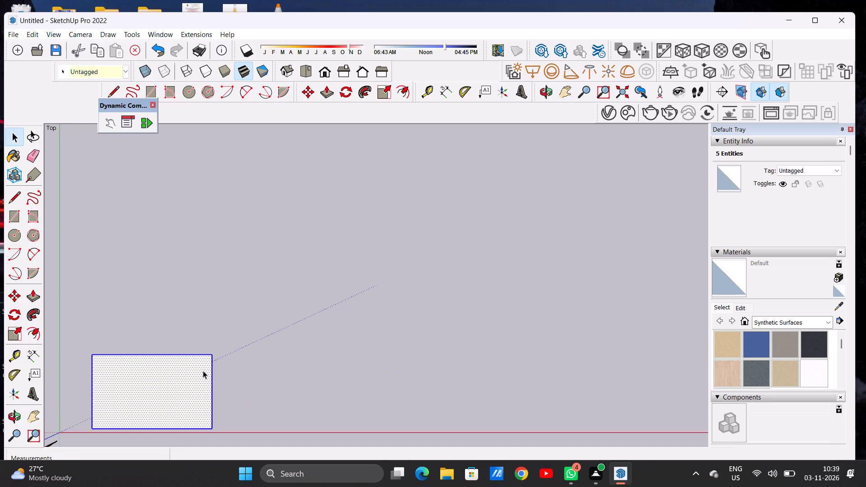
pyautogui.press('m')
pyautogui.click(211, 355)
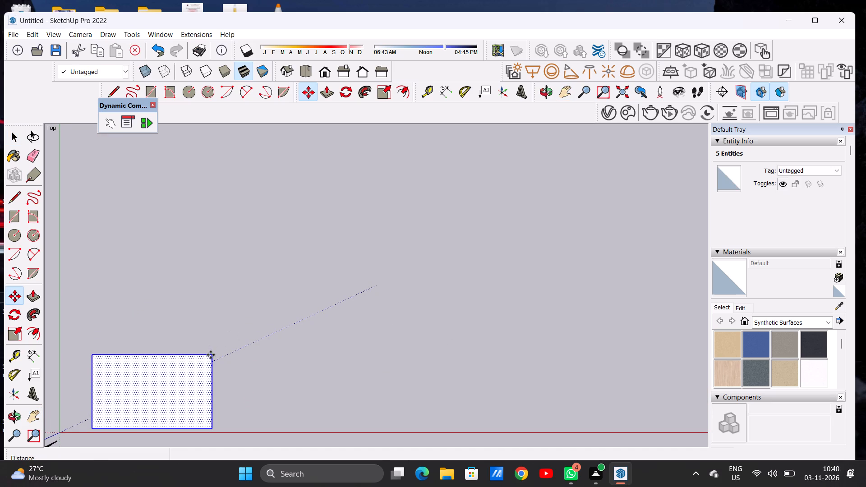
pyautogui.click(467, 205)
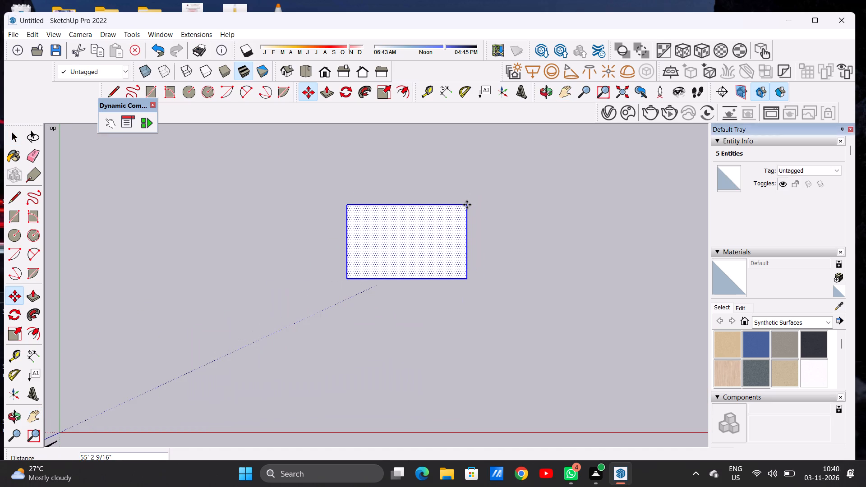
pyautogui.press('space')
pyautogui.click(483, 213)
# Check the length of the rectangle's short edge with the Dimension tool without placing a dimension.
pyautogui.scroll(5, 425, 208)
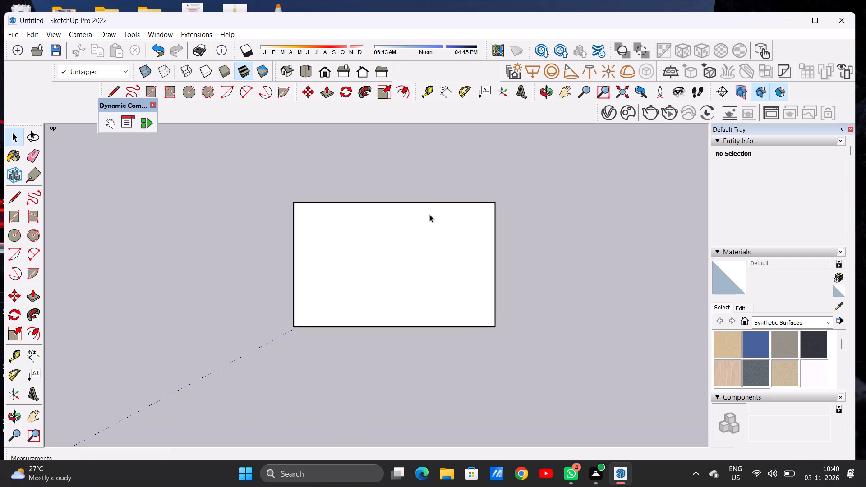
pyautogui.click(445, 90)
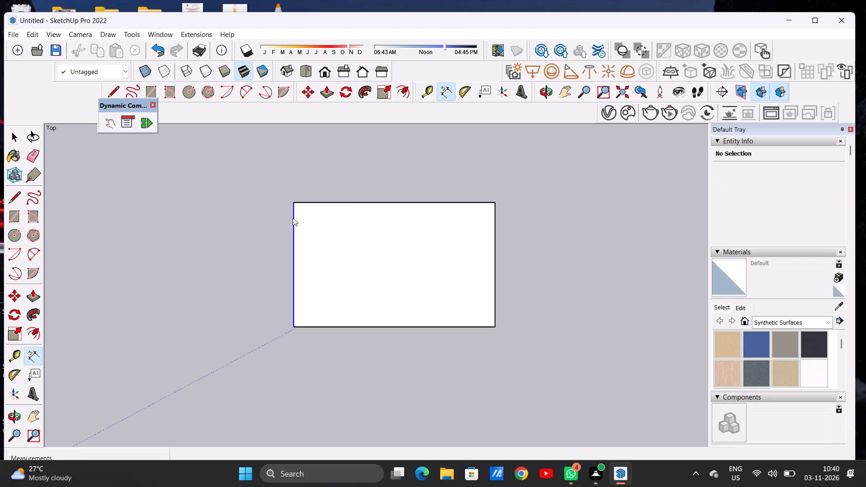
pyautogui.click(296, 203)
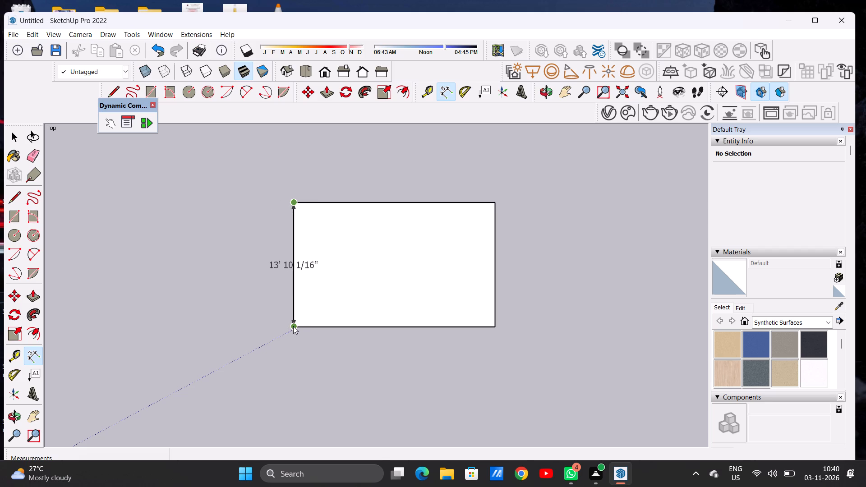
pyautogui.press('space')
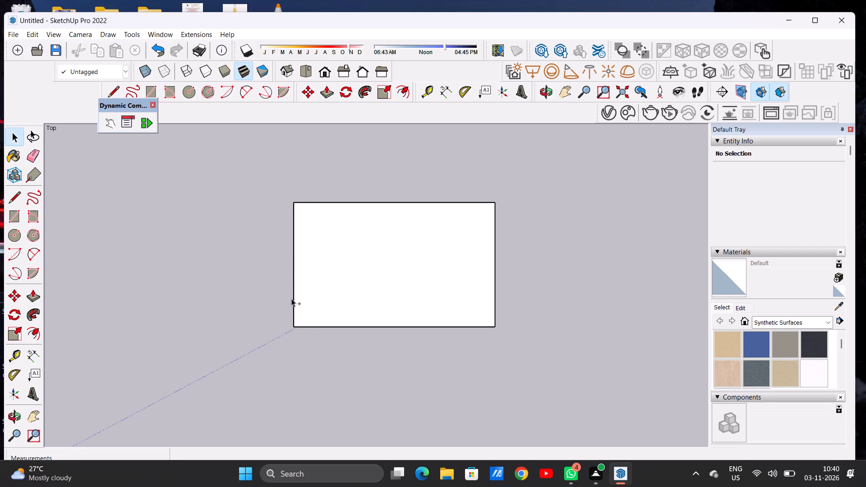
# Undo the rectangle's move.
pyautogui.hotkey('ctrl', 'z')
# Draw a rectangle 30' by 40' on the ground, with the 30' side along the red axis.
pyautogui.press('r')
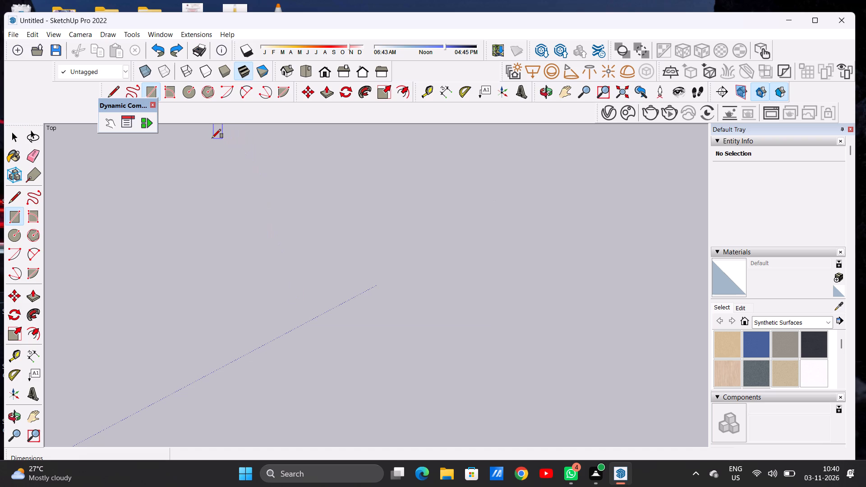
pyautogui.click(212, 138)
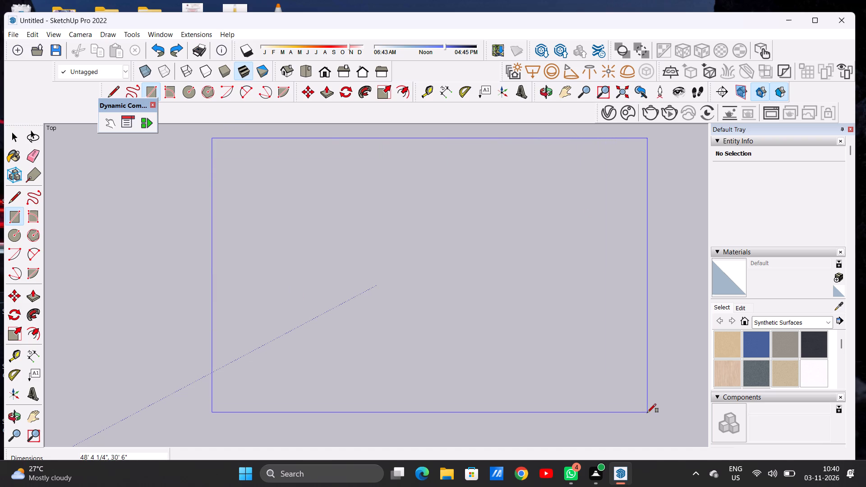
pyautogui.write('20')
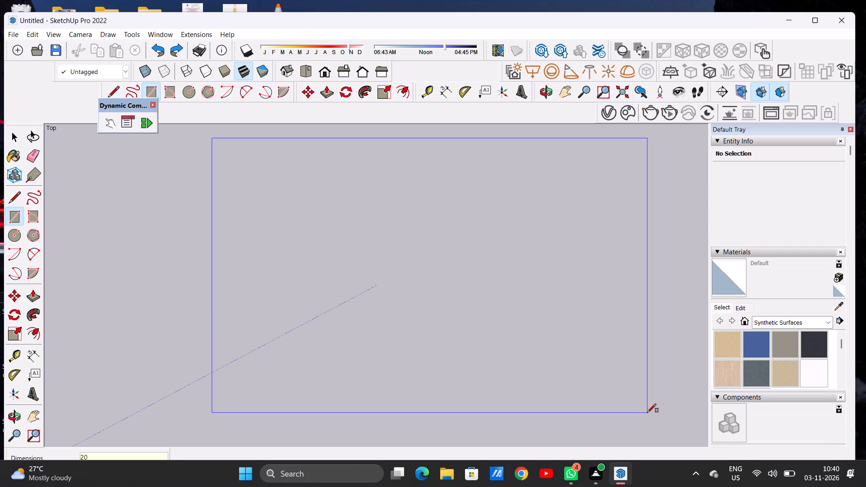
pyautogui.press('BackSpace')
pyautogui.press('BackSpace')
pyautogui.press('BackSpace')
pyautogui.press('BackSpace')
pyautogui.press('BackSpace')
pyautogui.press('BackSpace')
pyautogui.press('BackSpace')
pyautogui.press('BackSpace')
pyautogui.write("30'")
pyautogui.press(',')
pyautogui.write("40'")
pyautogui.press('Return')
pyautogui.press('Return')
pyautogui.press('Return')
pyautogui.press('space')
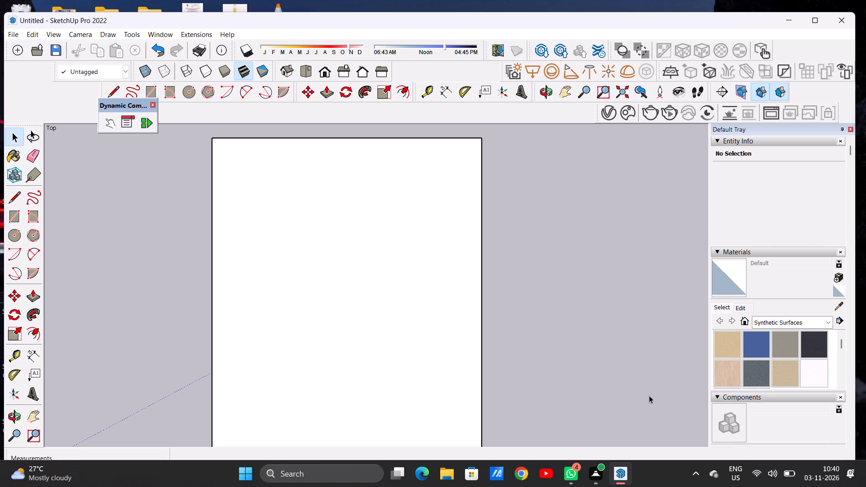
# Delete the smaller rectangle near the origin, including its face and edges.
pyautogui.scroll(-15, 345, 320)
pyautogui.scroll(2, 355, 335)
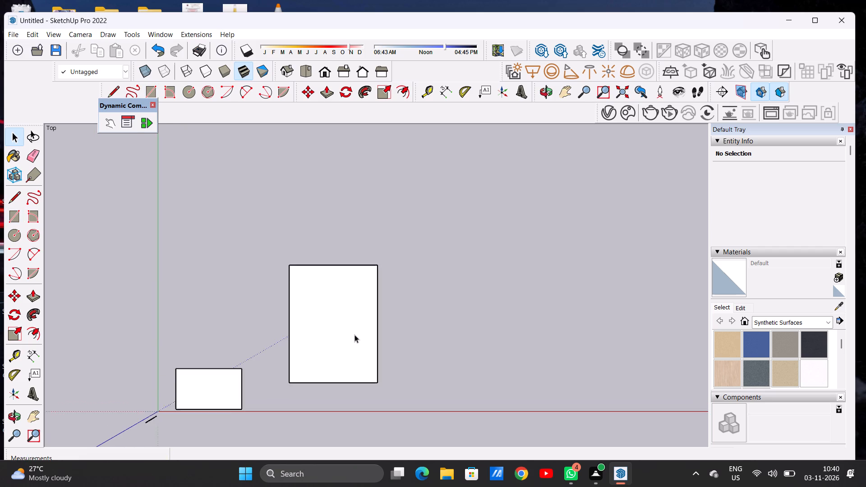
pyautogui.scroll(1, 355, 335)
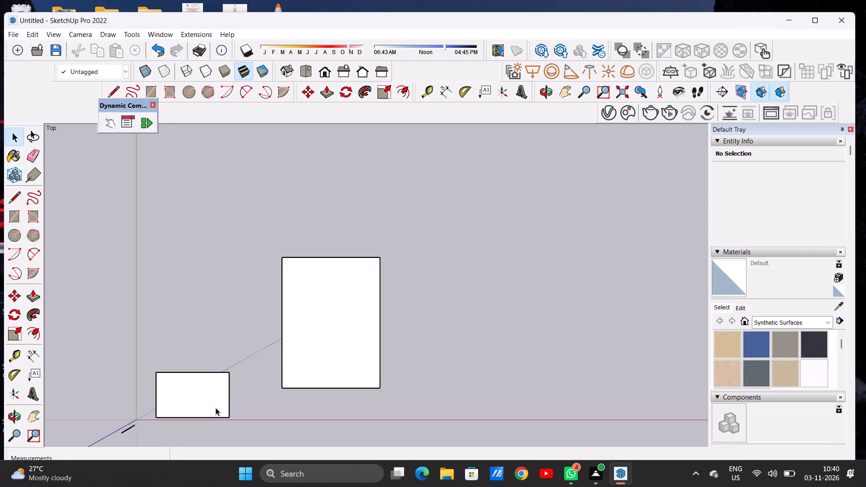
pyautogui.doubleClick(216, 408)
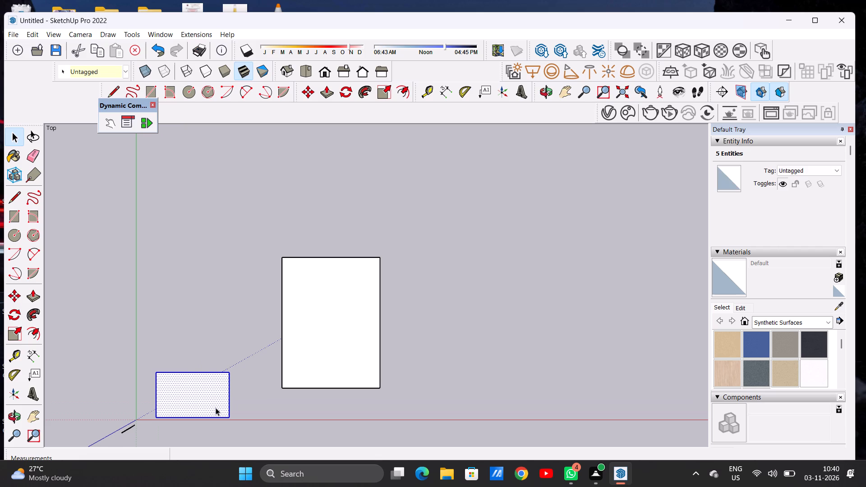
pyautogui.press('Delete')
# Check the width of the remaining rectangle along its top edge with the Dimension tool, without placing a dimension.
pyautogui.scroll(4, 313, 320)
pyautogui.scroll(-2, 313, 320)
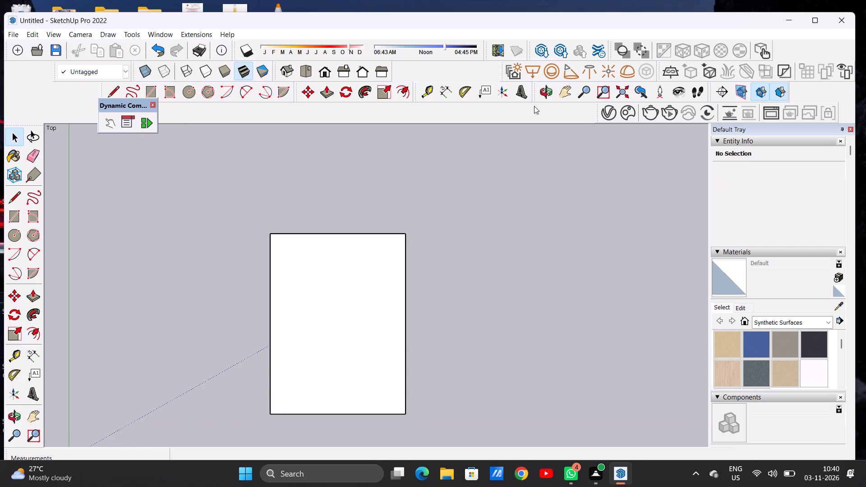
pyautogui.click(448, 92)
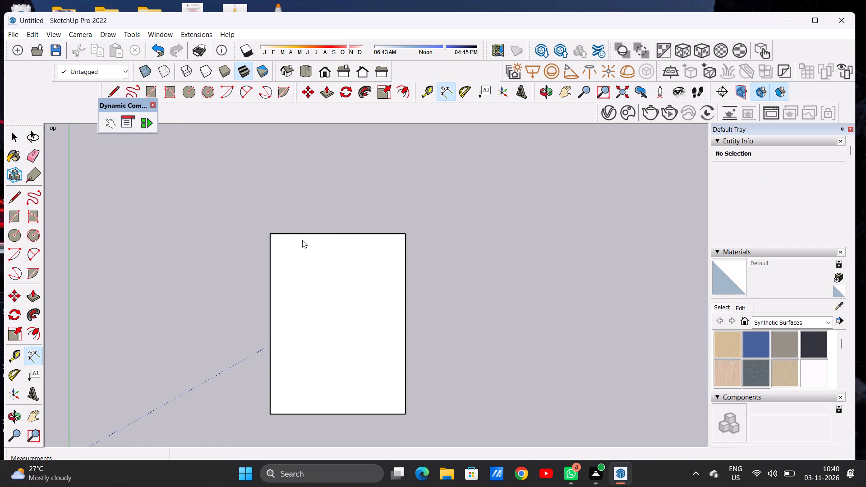
pyautogui.click(274, 236)
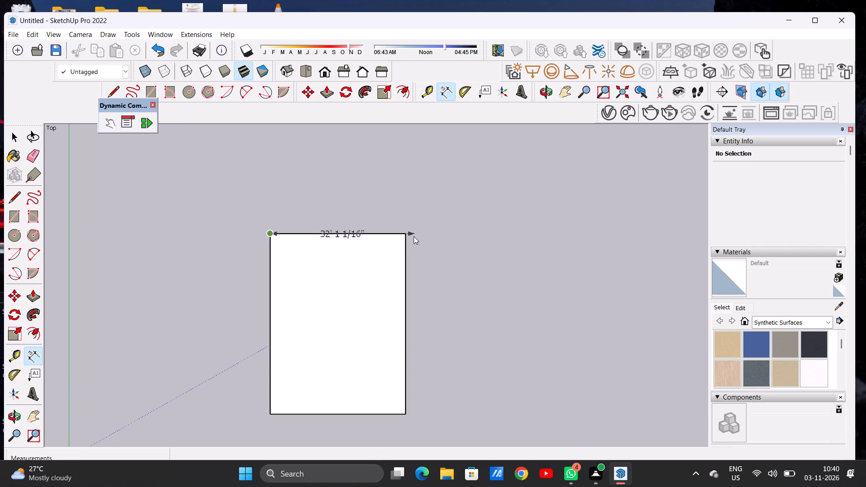
pyautogui.press('space')
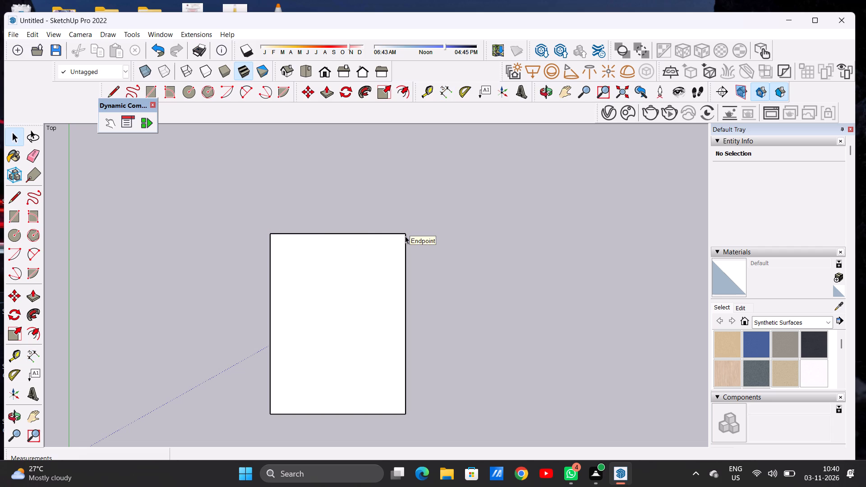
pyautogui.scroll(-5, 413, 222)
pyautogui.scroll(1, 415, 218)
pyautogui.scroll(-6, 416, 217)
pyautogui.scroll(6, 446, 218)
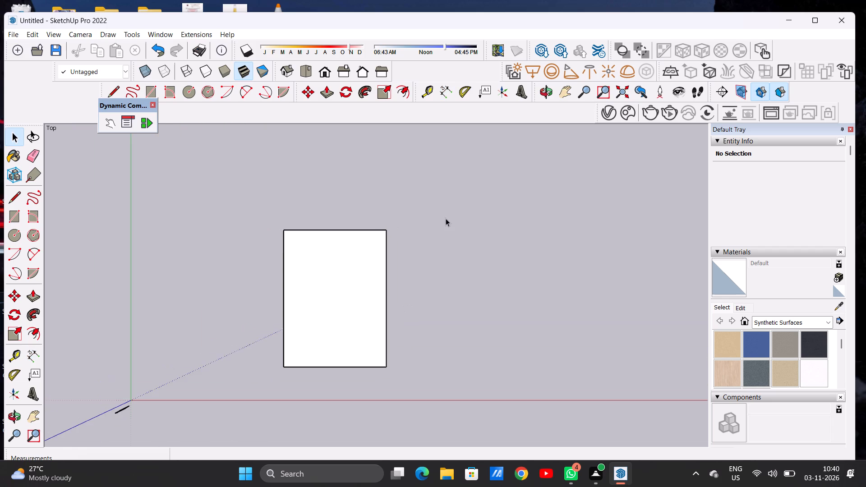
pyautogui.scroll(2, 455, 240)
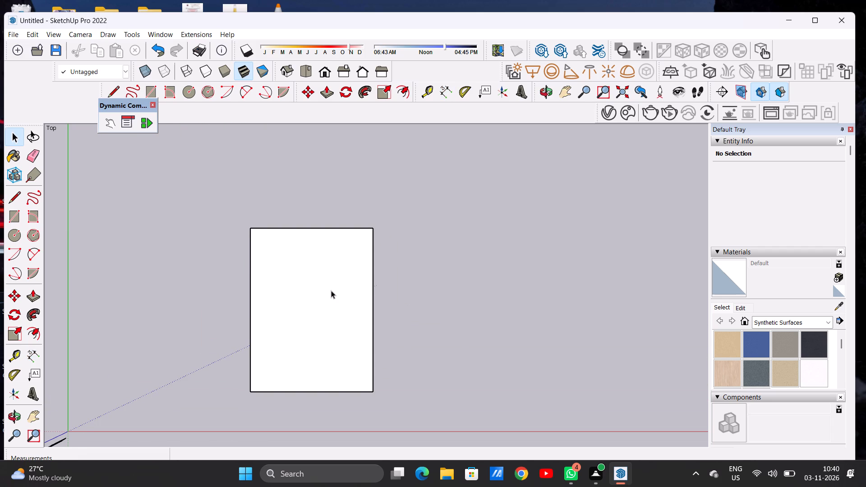
# Move the whole 30' by 40' rectangle, face and edges, about 82' 9" farther from the origin.
pyautogui.tripleClick(331, 290)
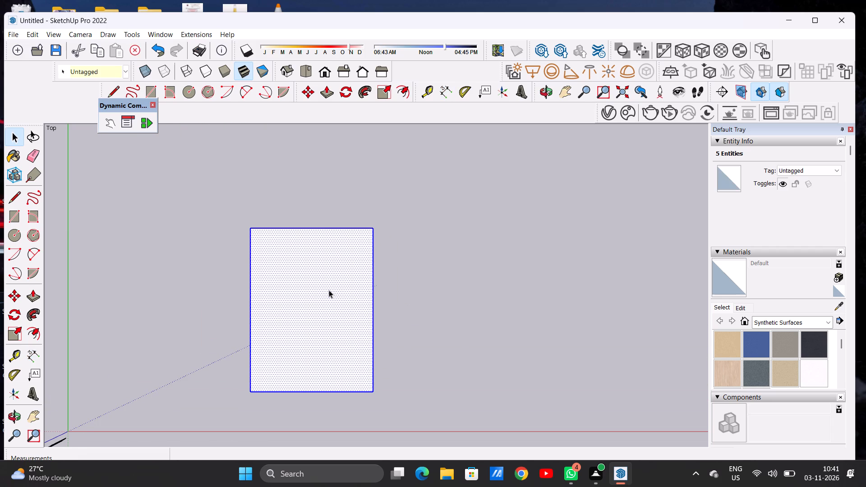
pyautogui.press('m')
pyautogui.click(372, 233)
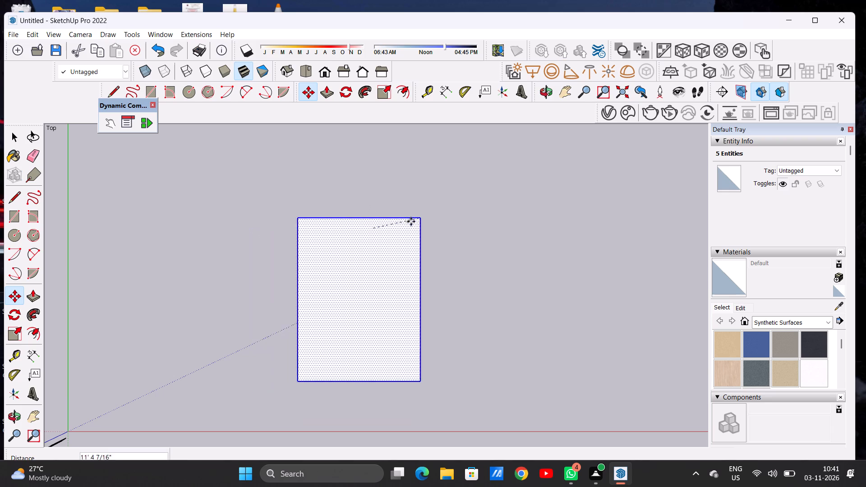
pyautogui.scroll(-11, 387, 228)
pyautogui.scroll(1, 387, 228)
pyautogui.scroll(-1, 387, 228)
pyautogui.click(498, 165)
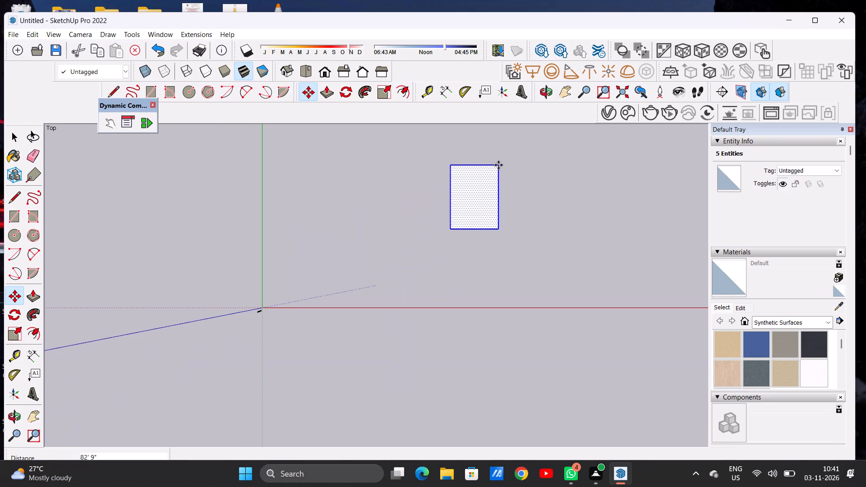
pyautogui.press('space')
pyautogui.click(558, 197)
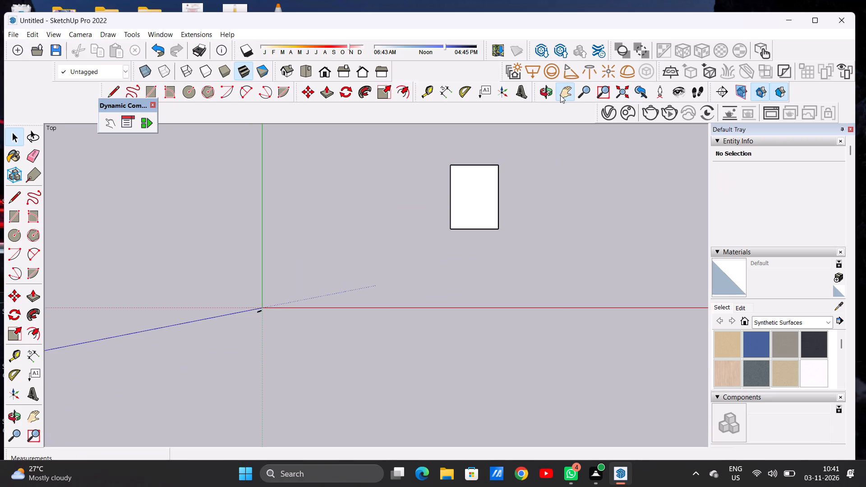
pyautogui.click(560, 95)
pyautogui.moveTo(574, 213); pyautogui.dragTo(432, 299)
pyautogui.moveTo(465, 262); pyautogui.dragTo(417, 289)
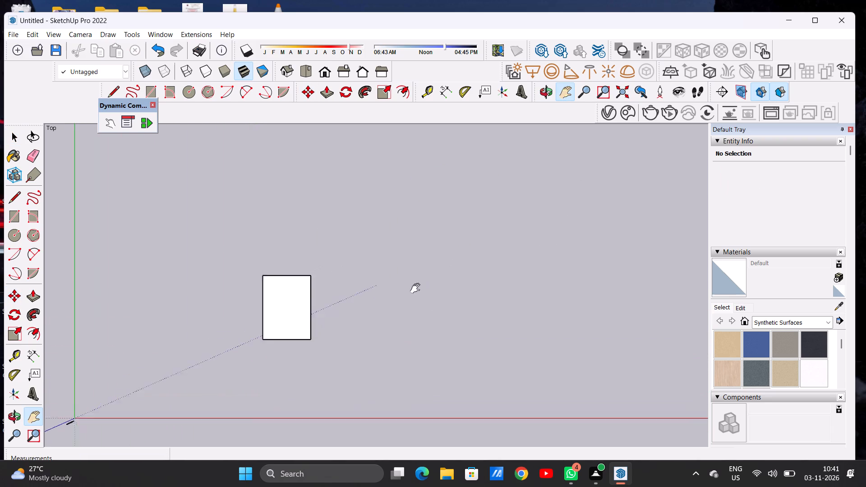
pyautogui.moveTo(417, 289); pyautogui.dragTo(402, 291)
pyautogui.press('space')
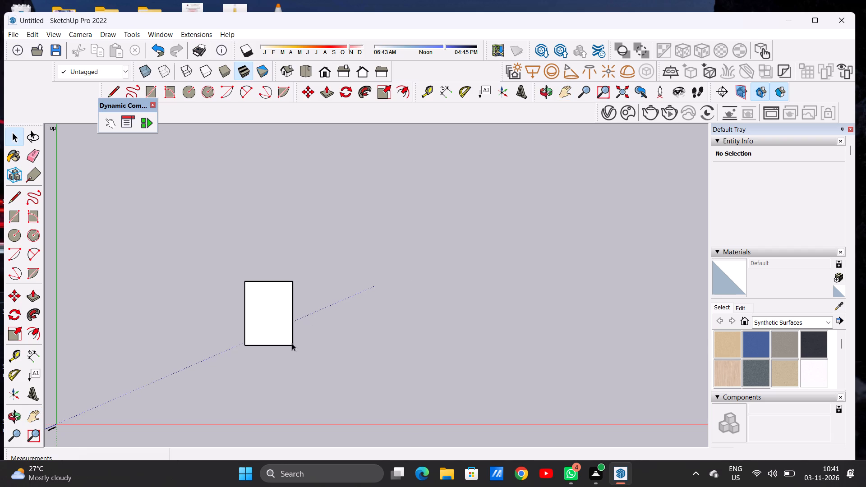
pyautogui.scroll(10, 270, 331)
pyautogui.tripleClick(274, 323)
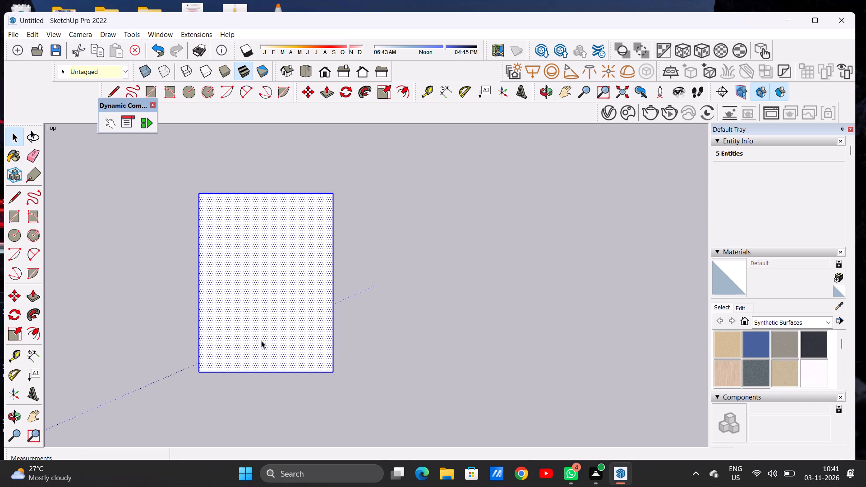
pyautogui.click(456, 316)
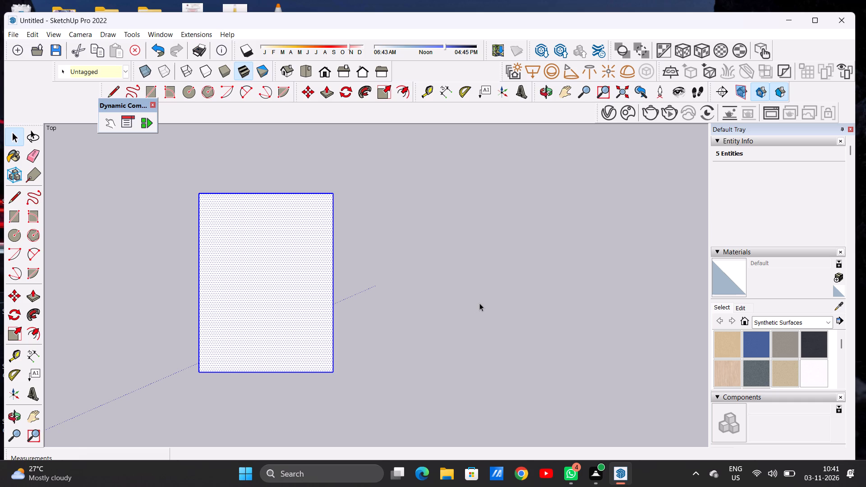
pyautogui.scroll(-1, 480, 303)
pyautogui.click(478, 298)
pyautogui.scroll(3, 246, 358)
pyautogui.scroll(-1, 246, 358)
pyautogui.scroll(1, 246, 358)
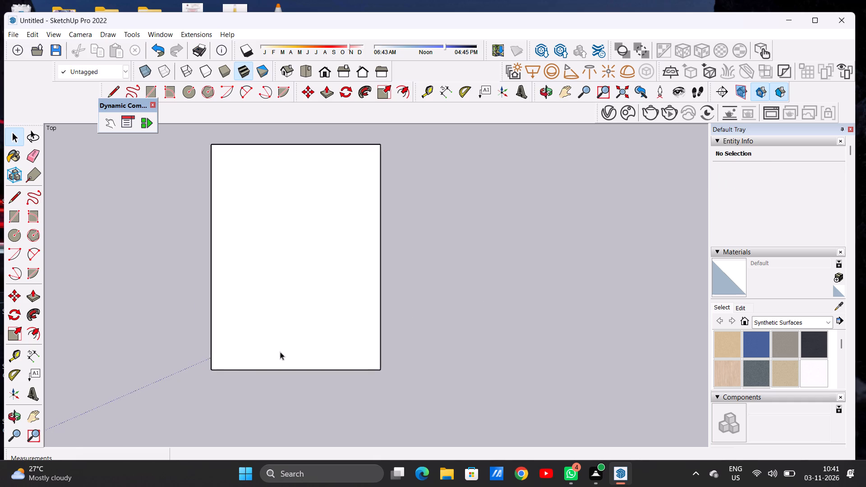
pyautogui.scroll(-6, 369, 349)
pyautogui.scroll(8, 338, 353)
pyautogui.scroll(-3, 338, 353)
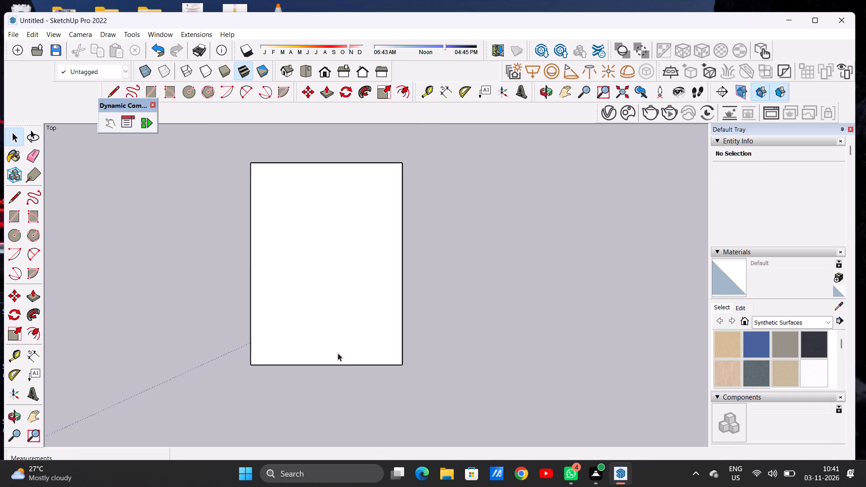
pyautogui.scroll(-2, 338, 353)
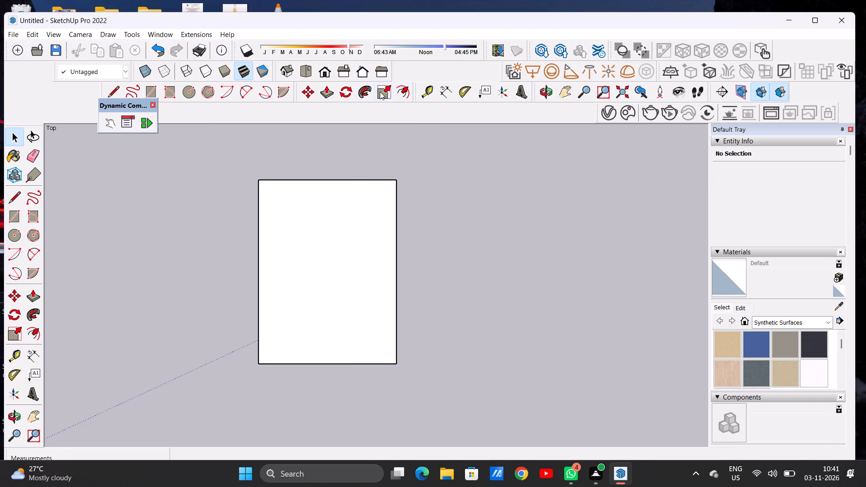
# Rotate the whole rectangle 90° clockwise about its lower-right corner in top view, so its 40' side runs along the red axis.
pyautogui.tripleClick(349, 221)
pyautogui.click(349, 221)
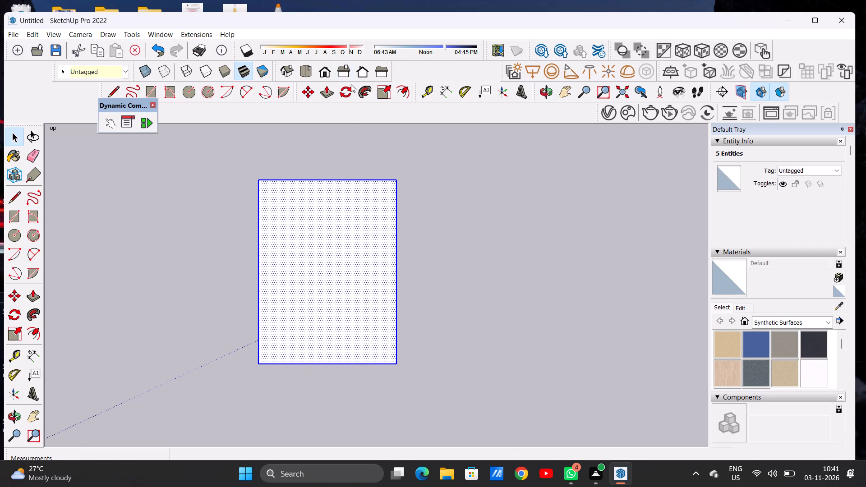
pyautogui.click(350, 93)
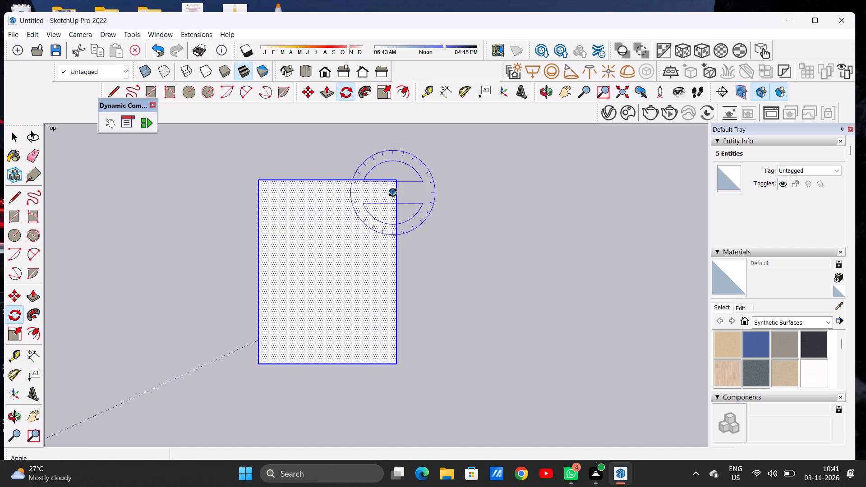
pyautogui.click(395, 365)
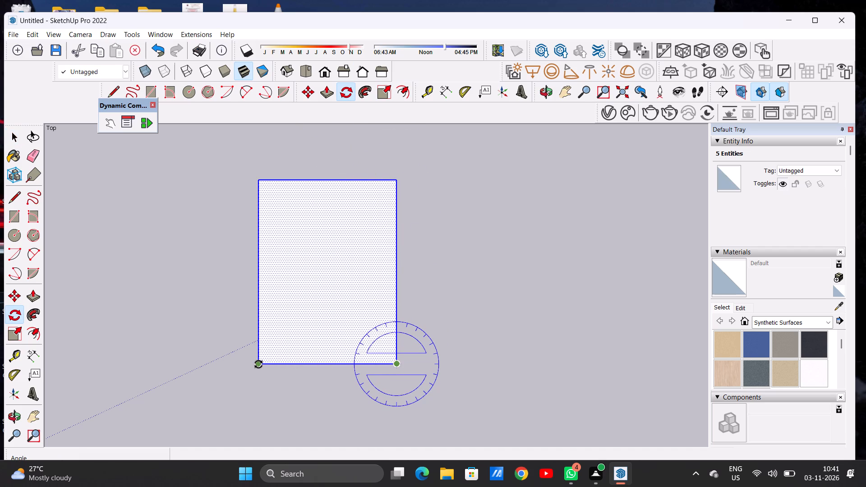
pyautogui.click(259, 364)
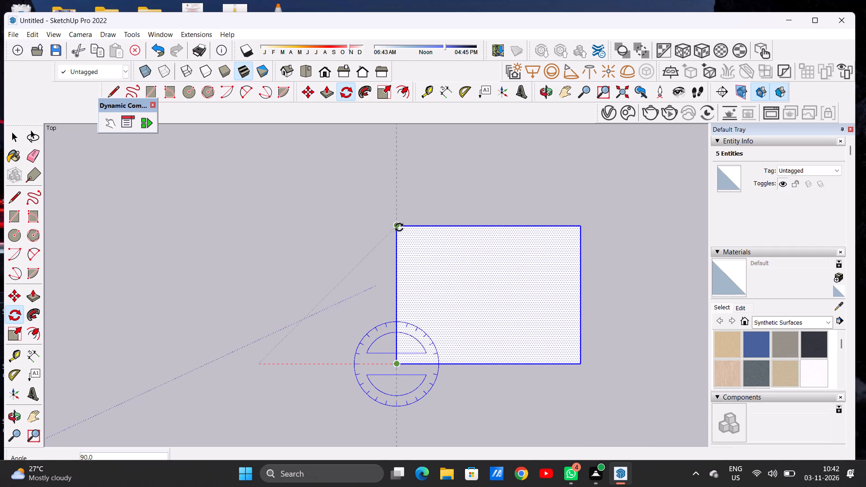
pyautogui.click(399, 227)
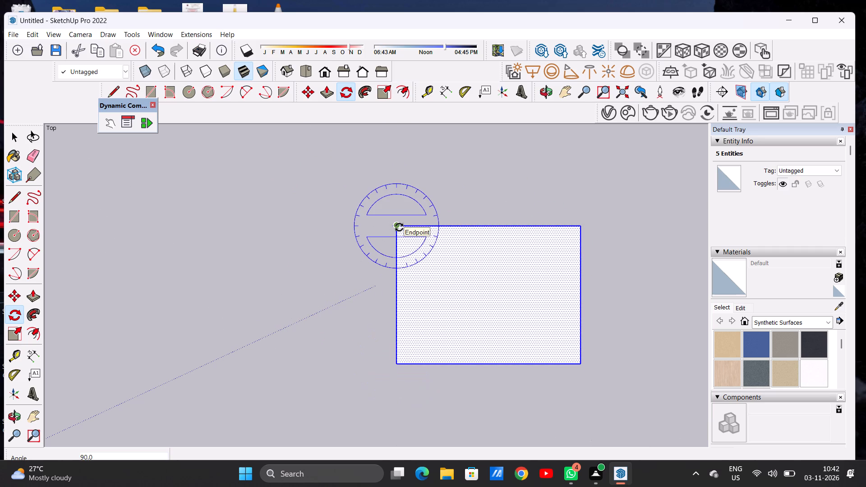
pyautogui.press('space')
pyautogui.click(316, 265)
# Examine the rotated rectangle from oblique 3D angles, orbiting out of the top view.
pyautogui.scroll(-5, 225, 268)
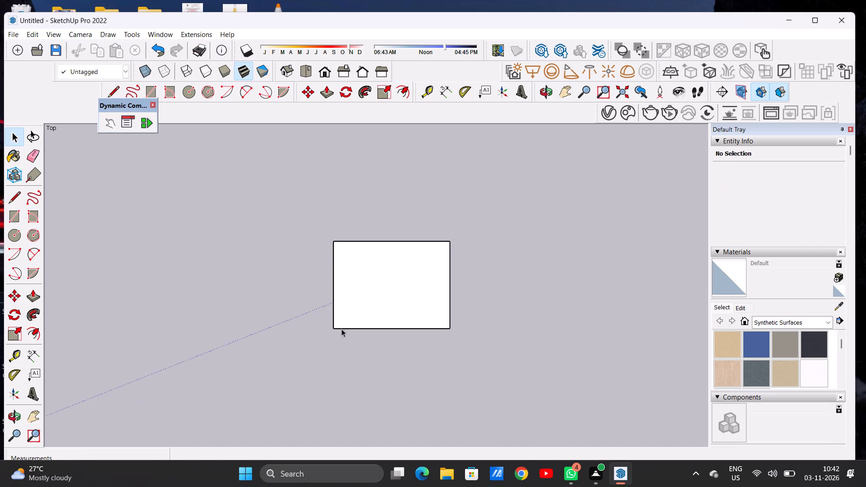
pyautogui.scroll(6, 341, 327)
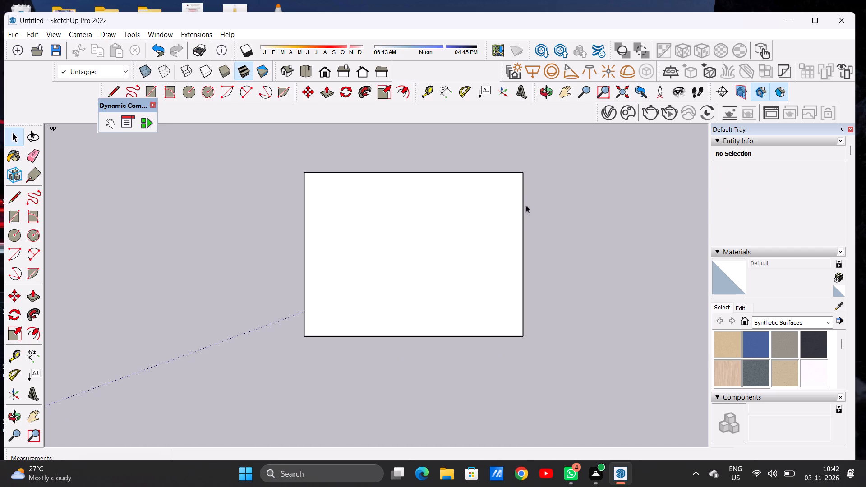
pyautogui.click(540, 92)
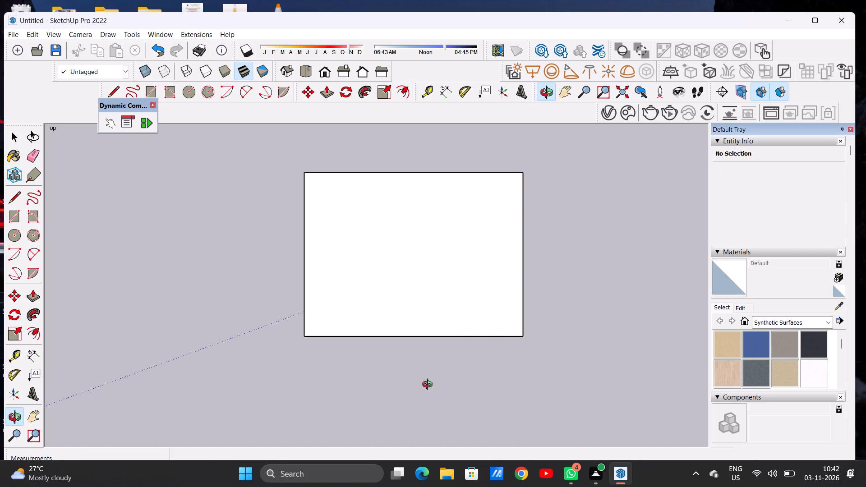
pyautogui.moveTo(429, 370); pyautogui.dragTo(434, 266)
pyautogui.scroll(5, 491, 320)
pyautogui.moveTo(485, 347); pyautogui.dragTo(460, 302)
pyautogui.moveTo(457, 287); pyautogui.dragTo(461, 281)
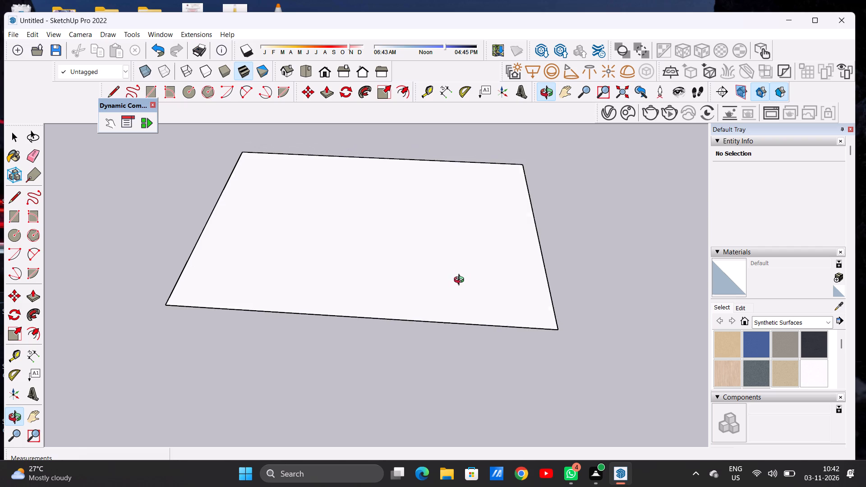
pyautogui.moveTo(461, 281); pyautogui.dragTo(463, 320)
pyautogui.scroll(-5, 575, 321)
pyautogui.scroll(1, 576, 321)
pyautogui.scroll(-8, 576, 321)
pyautogui.moveTo(378, 284); pyautogui.dragTo(413, 308)
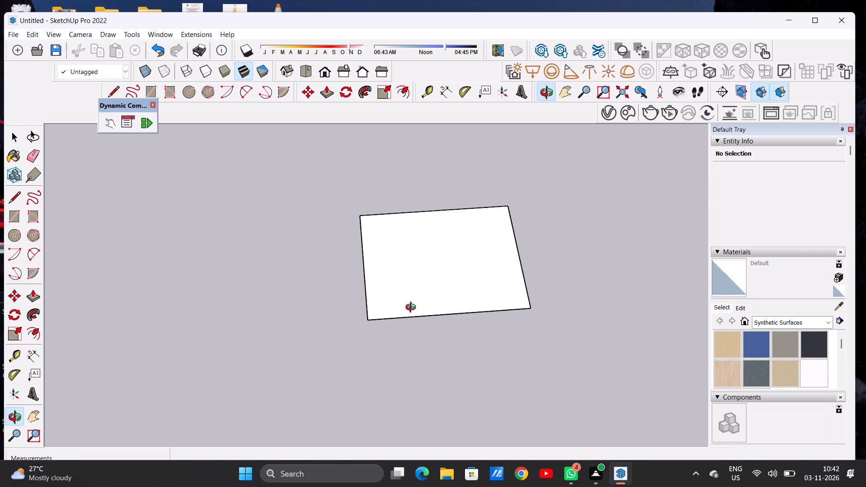
pyautogui.moveTo(413, 308); pyautogui.dragTo(385, 317)
pyautogui.scroll(3, 573, 258)
pyautogui.scroll(-1, 573, 258)
pyautogui.scroll(1, 573, 258)
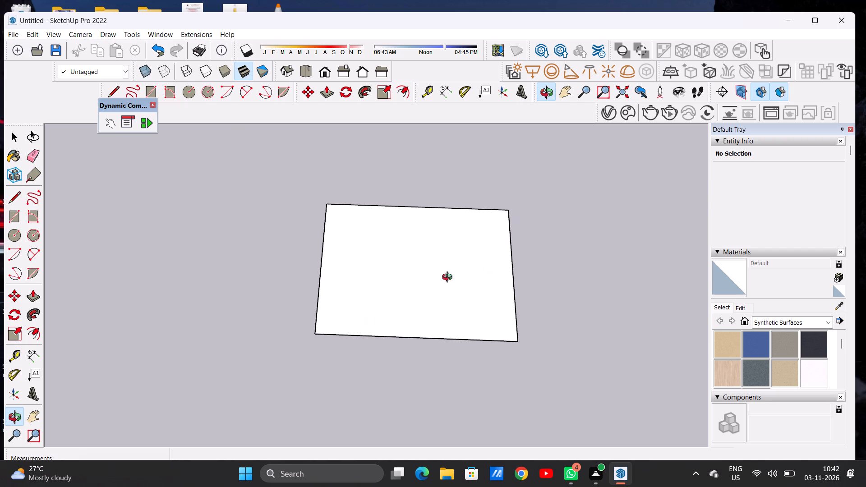
pyautogui.moveTo(350, 289); pyautogui.dragTo(366, 308)
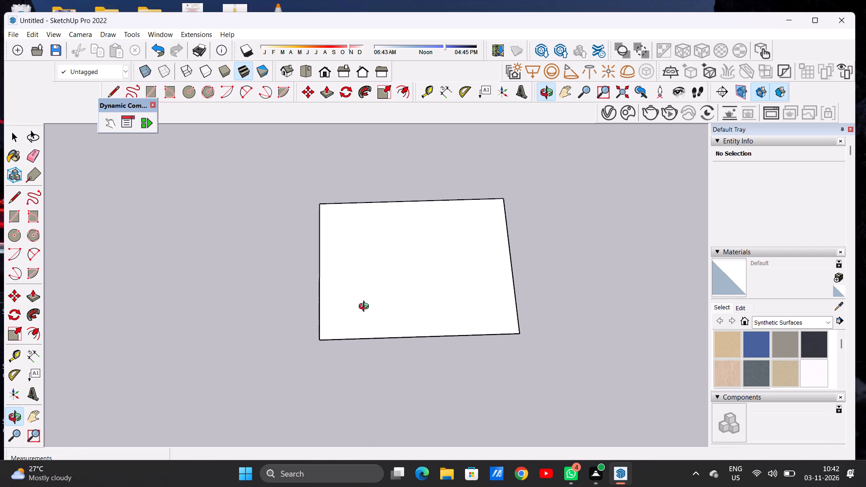
pyautogui.scroll(-3, 329, 312)
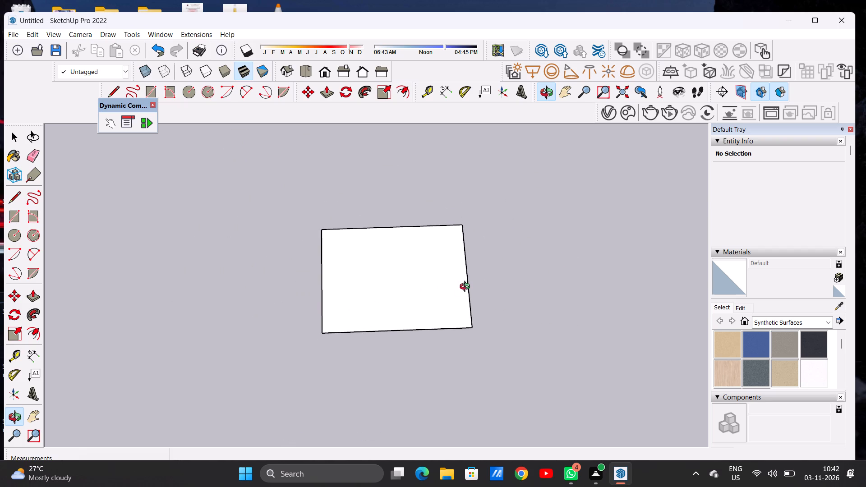
pyautogui.scroll(4, 467, 288)
pyautogui.moveTo(465, 348); pyautogui.dragTo(464, 272)
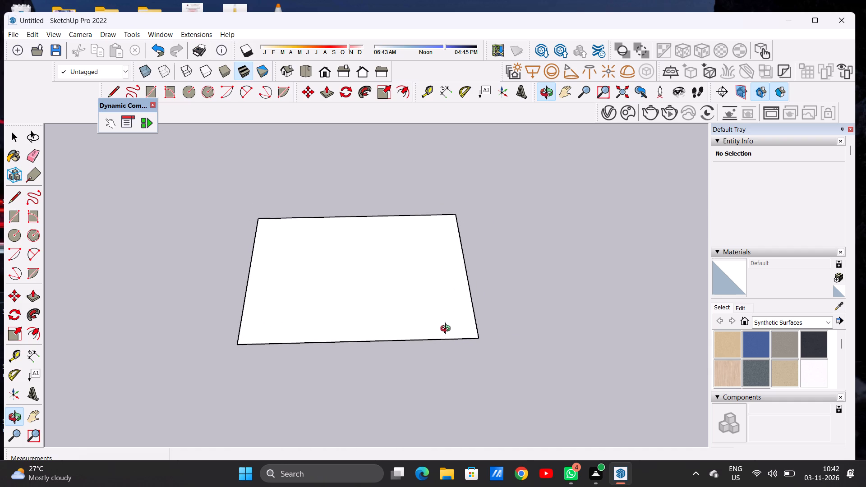
pyautogui.moveTo(445, 330); pyautogui.dragTo(436, 289)
pyautogui.scroll(-18, 544, 335)
pyautogui.scroll(7, 492, 345)
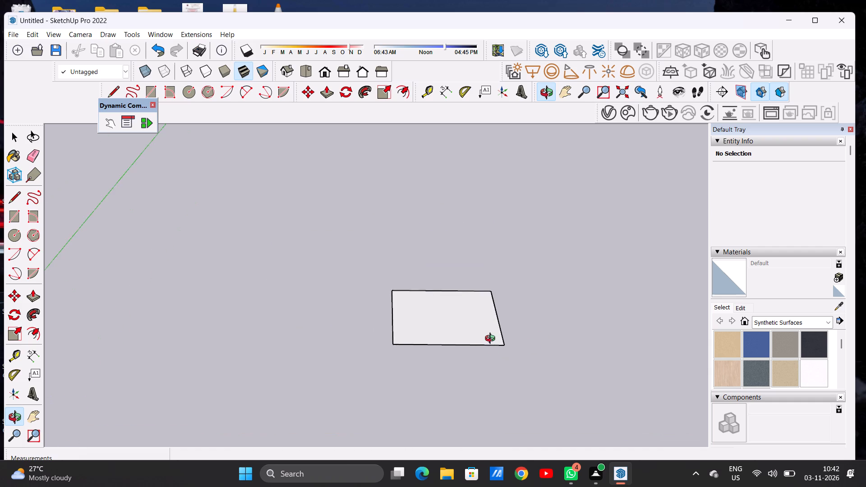
pyautogui.scroll(3, 492, 340)
pyautogui.moveTo(485, 313); pyautogui.dragTo(472, 290)
pyautogui.moveTo(471, 289); pyautogui.dragTo(493, 293)
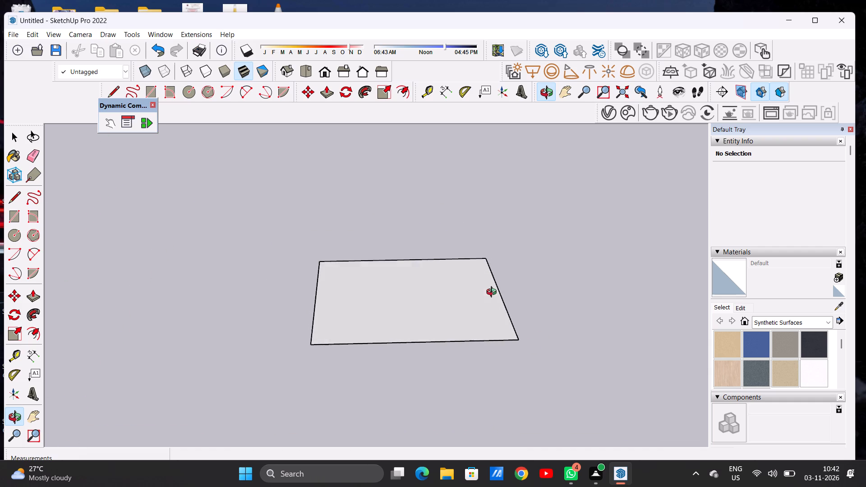
pyautogui.moveTo(493, 293); pyautogui.dragTo(488, 303)
# Push/Pull the rectangle's face upward 9" to form a base slab.
pyautogui.press('space')
pyautogui.write('P')
pyautogui.scroll(7, 483, 332)
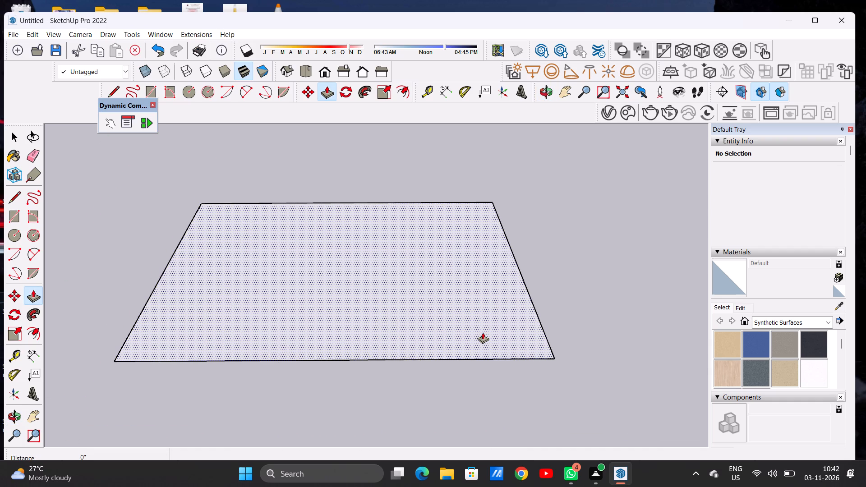
pyautogui.click(483, 332)
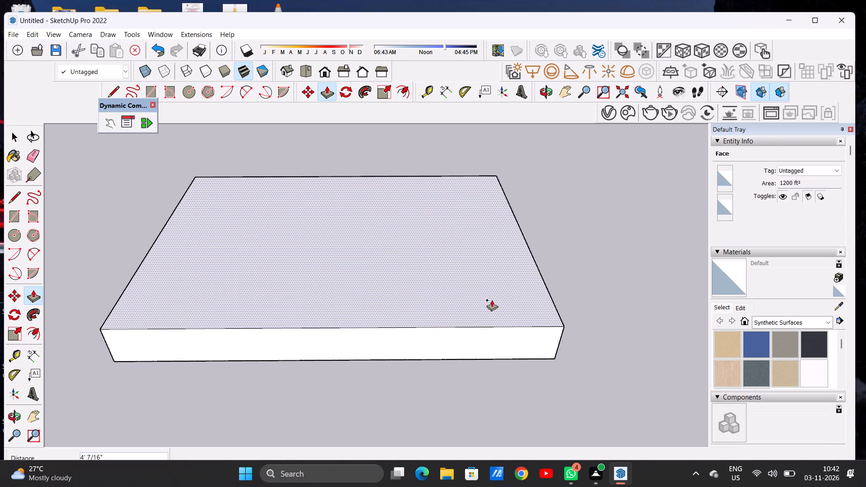
pyautogui.press('9')
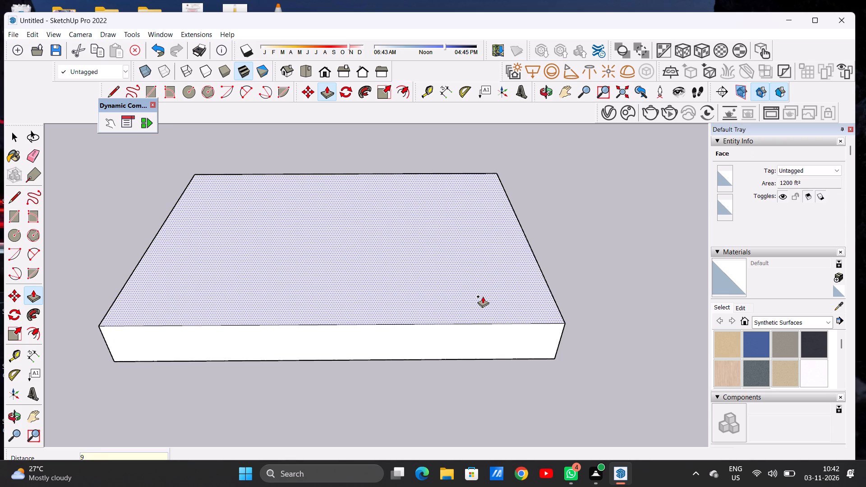
pyautogui.hotkey('shift', '"')
pyautogui.press('Return')
pyautogui.press('space')
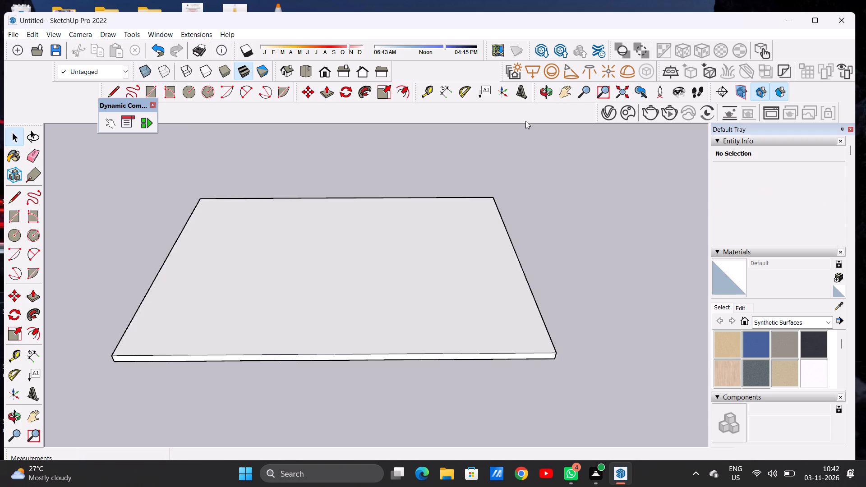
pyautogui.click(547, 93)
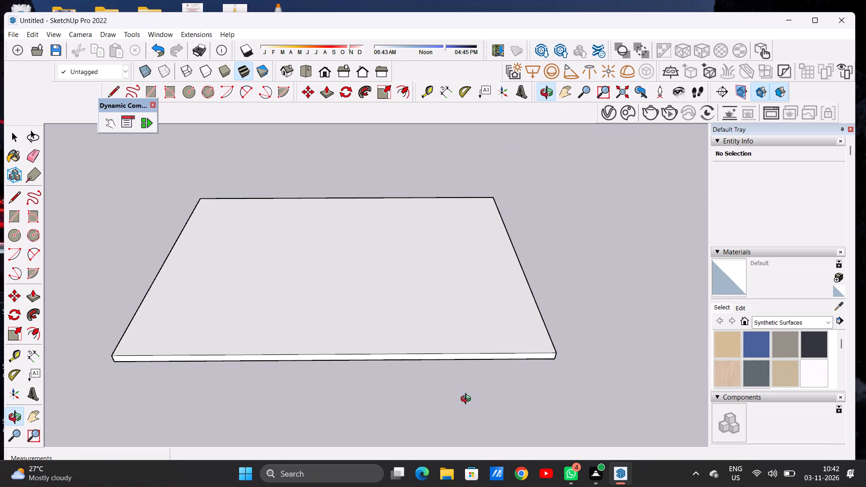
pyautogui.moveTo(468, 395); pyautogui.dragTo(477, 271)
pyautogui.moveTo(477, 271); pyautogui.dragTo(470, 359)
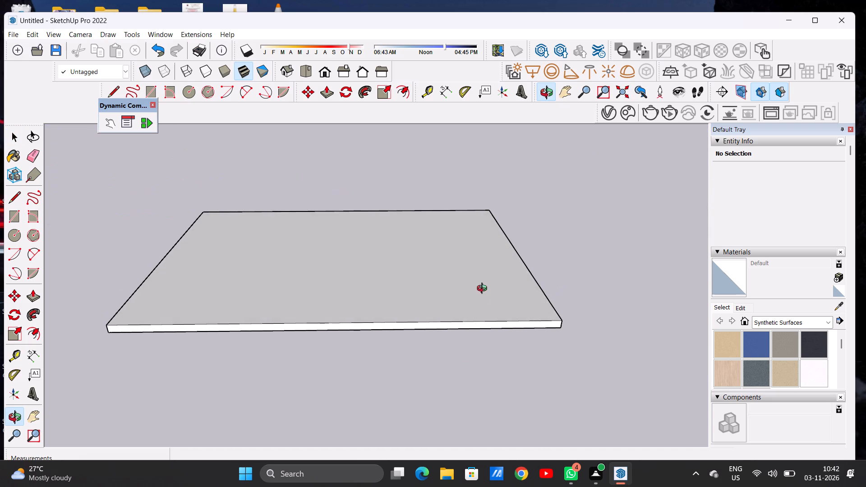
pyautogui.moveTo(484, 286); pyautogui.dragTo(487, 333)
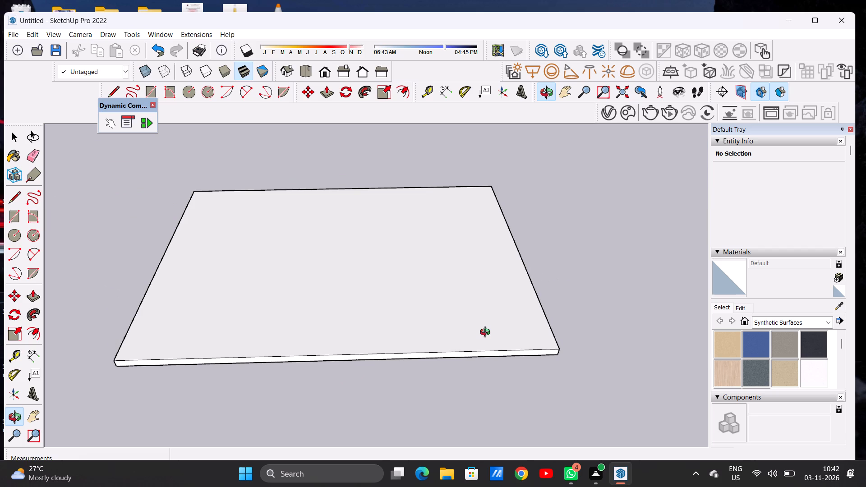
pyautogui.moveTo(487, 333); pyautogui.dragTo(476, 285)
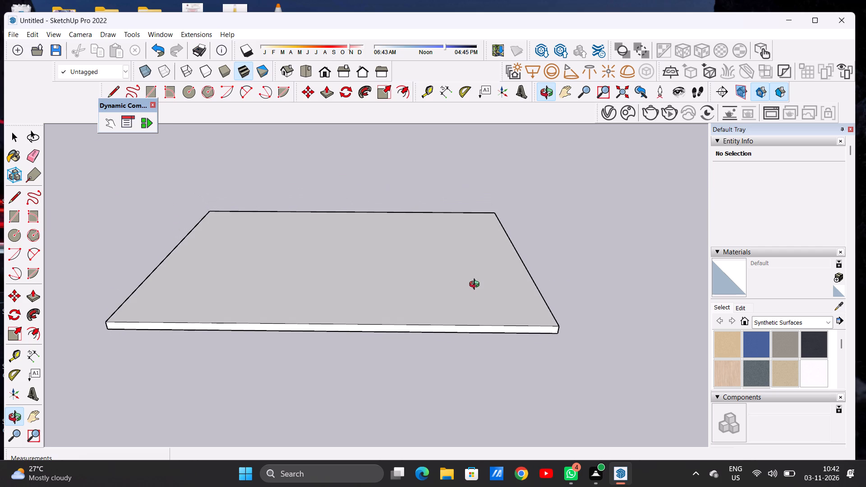
# Examine the slab's top face and front edge from low and high oblique angles.
pyautogui.scroll(-10, 504, 323)
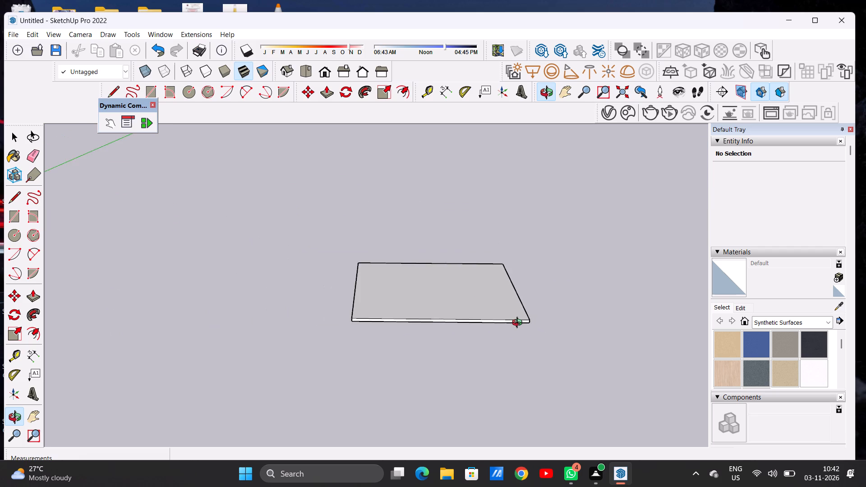
pyautogui.scroll(13, 519, 324)
pyautogui.click(501, 321)
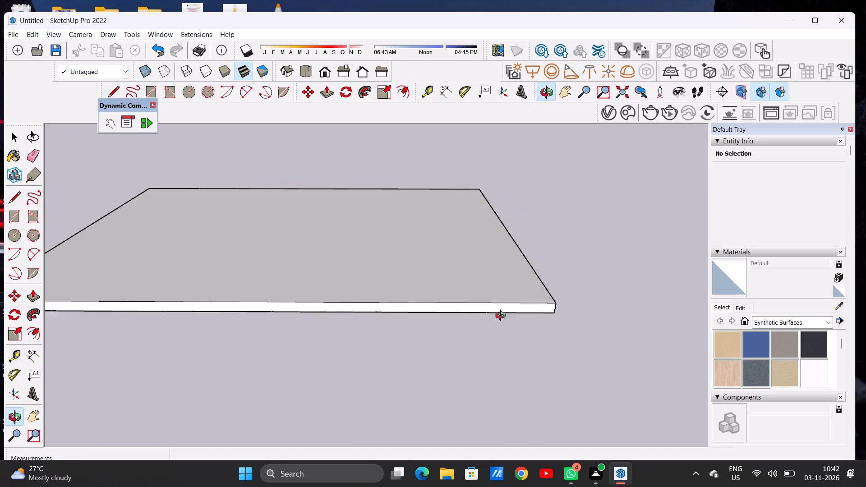
pyautogui.moveTo(491, 243); pyautogui.dragTo(487, 227)
pyautogui.scroll(-2, 480, 307)
pyautogui.scroll(1, 481, 308)
pyautogui.scroll(-4, 481, 308)
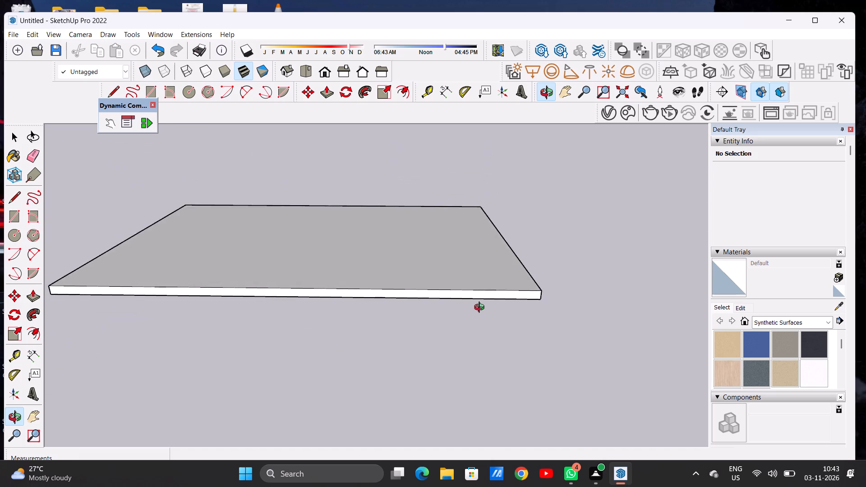
pyautogui.scroll(-5, 481, 308)
pyautogui.moveTo(463, 253); pyautogui.dragTo(466, 244)
pyautogui.moveTo(464, 314); pyautogui.dragTo(462, 364)
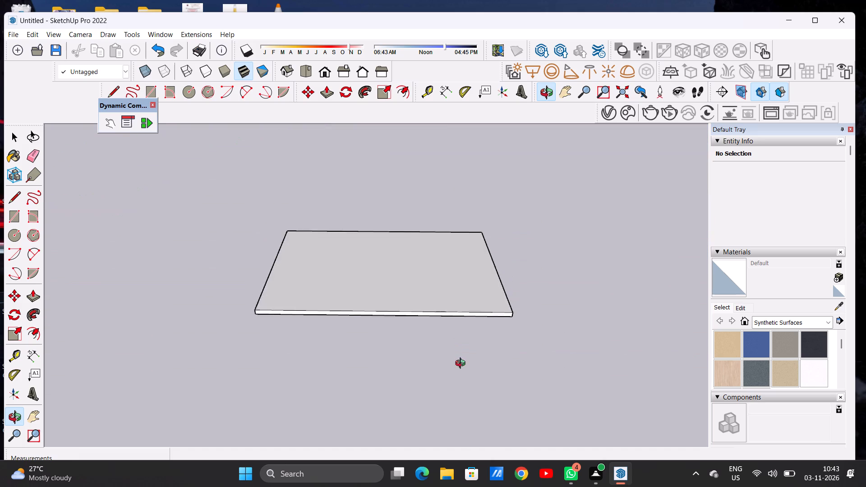
pyautogui.moveTo(462, 364); pyautogui.dragTo(462, 366)
pyautogui.moveTo(464, 255); pyautogui.dragTo(468, 345)
pyautogui.moveTo(468, 345); pyautogui.dragTo(471, 261)
pyautogui.moveTo(465, 347); pyautogui.dragTo(458, 301)
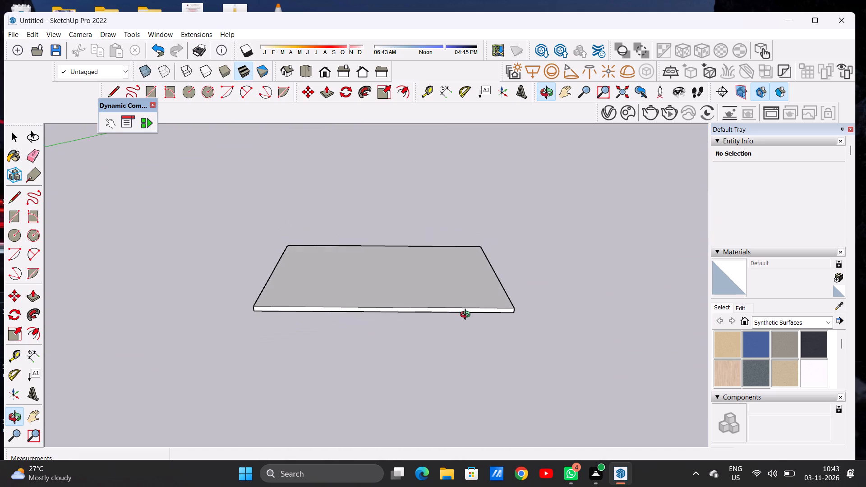
# Check the slab's thickness with the Dimension tool between the upper and lower endpoints of its front-right vertical edge.
pyautogui.scroll(11, 467, 316)
pyautogui.scroll(7, 571, 313)
pyautogui.scroll(-1, 581, 297)
pyautogui.scroll(5, 581, 297)
pyautogui.scroll(-1, 581, 297)
pyautogui.scroll(2, 581, 297)
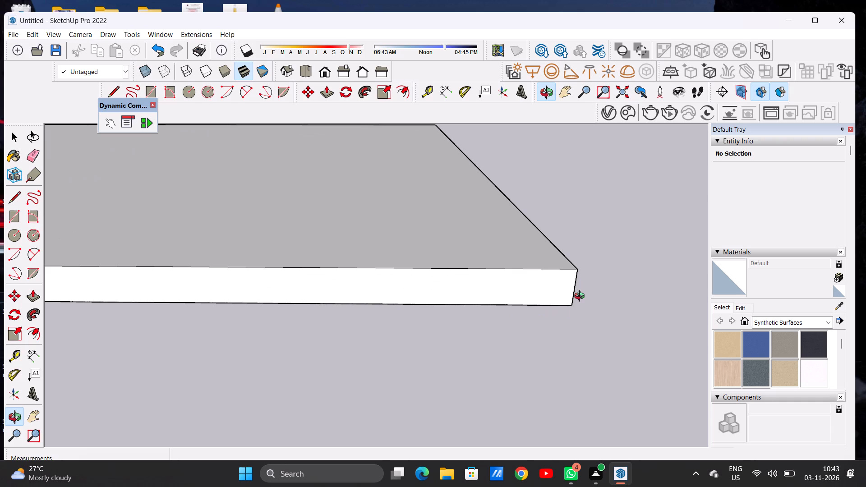
pyautogui.press('space')
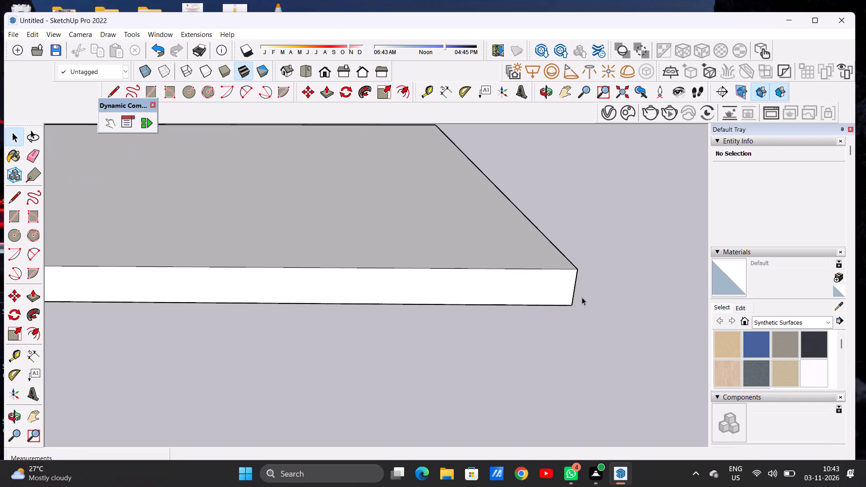
pyautogui.press('d')
pyautogui.press('d')
pyautogui.press('Return')
pyautogui.click(443, 95)
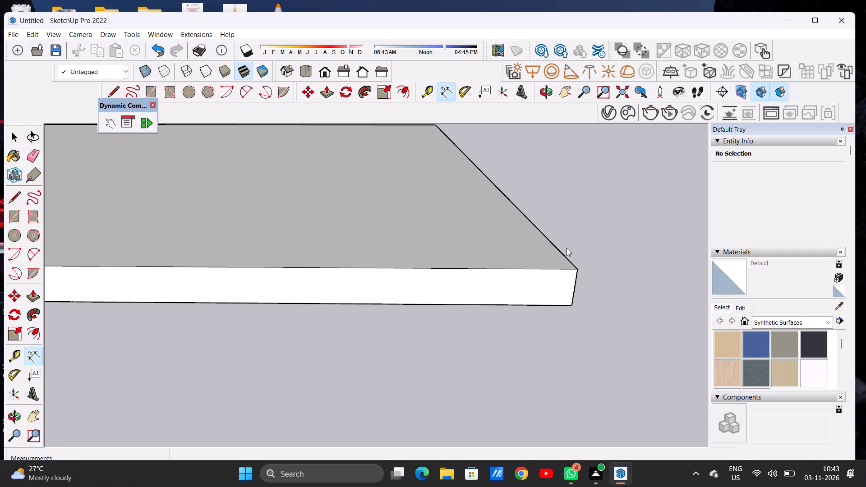
pyautogui.click(577, 270)
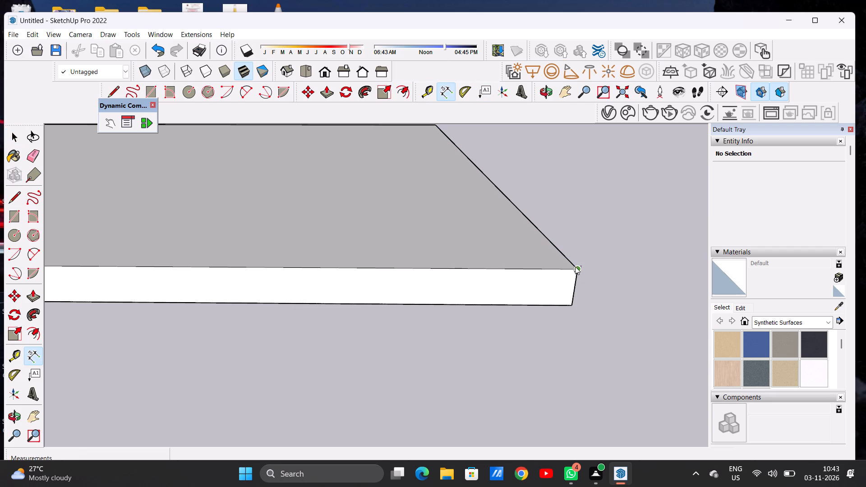
pyautogui.click(573, 307)
pyautogui.press('space')
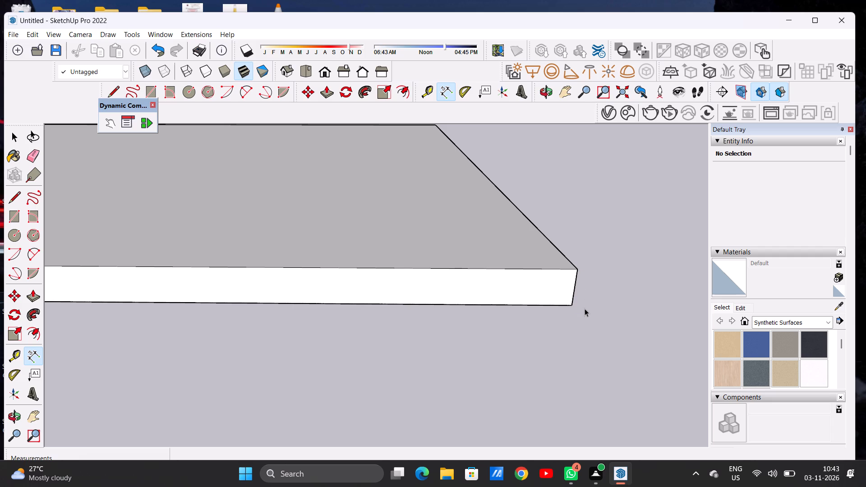
pyautogui.press('space')
# Examine the whole slab from steep and near-horizontal angles, including its top face and long front side.
pyautogui.scroll(-20, 527, 320)
pyautogui.scroll(-6, 527, 320)
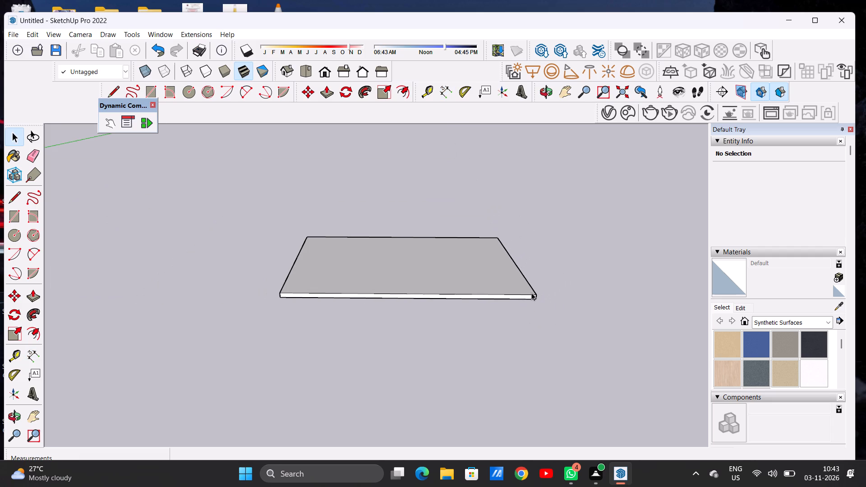
pyautogui.press('o')
pyautogui.moveTo(477, 247); pyautogui.dragTo(475, 364)
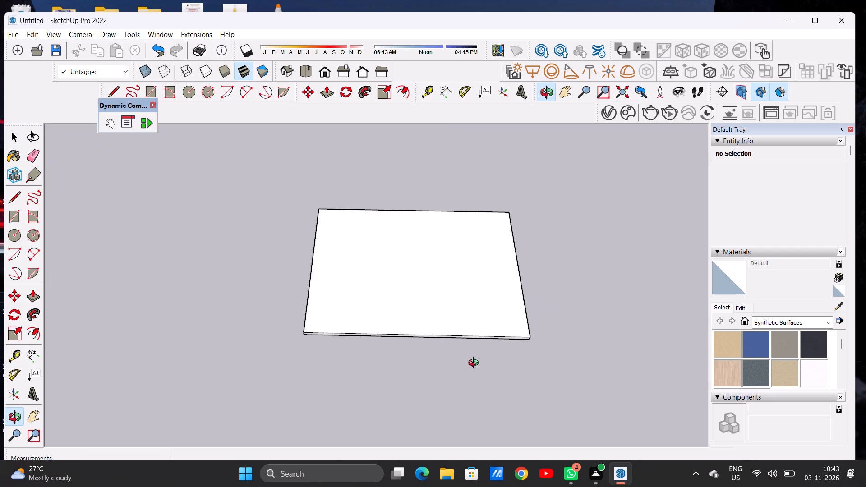
pyautogui.moveTo(475, 364); pyautogui.dragTo(477, 272)
pyautogui.scroll(5, 469, 320)
pyautogui.moveTo(480, 316); pyautogui.dragTo(482, 303)
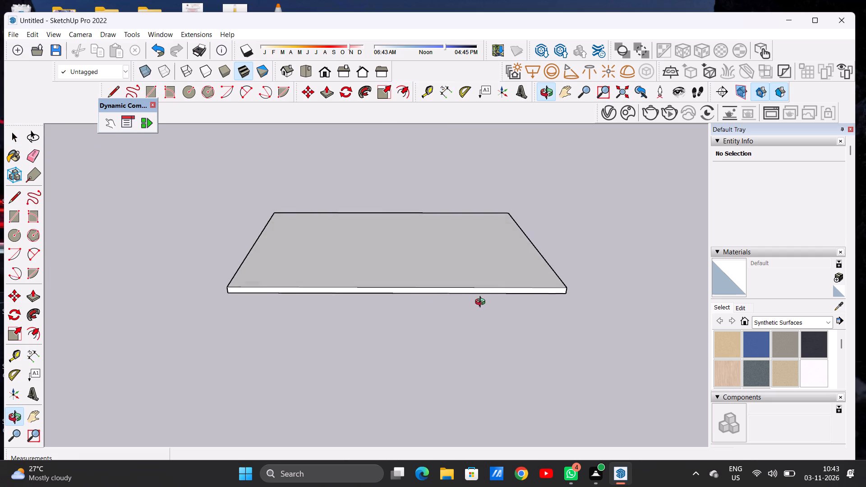
pyautogui.moveTo(482, 303); pyautogui.dragTo(479, 310)
pyautogui.scroll(3, 497, 299)
pyautogui.scroll(-10, 550, 304)
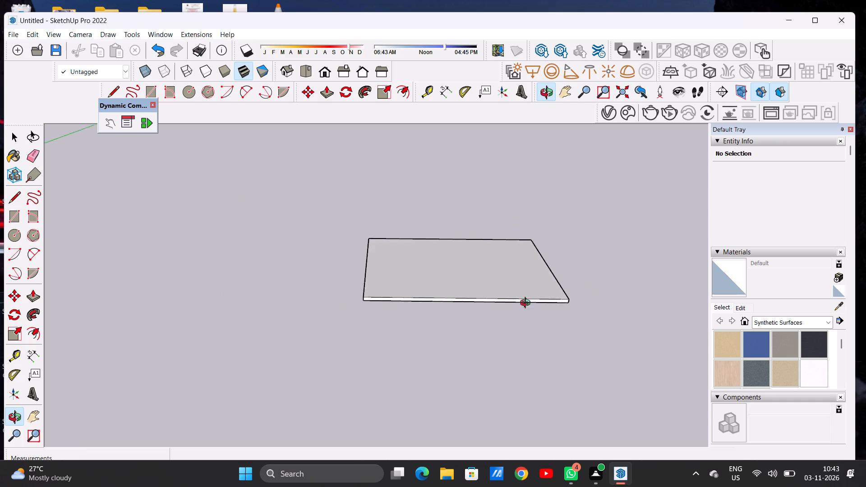
pyautogui.scroll(-1, 527, 304)
pyautogui.scroll(7, 522, 299)
pyautogui.scroll(-1, 533, 294)
pyautogui.scroll(1, 533, 294)
pyautogui.moveTo(523, 297); pyautogui.dragTo(517, 239)
pyautogui.moveTo(495, 290); pyautogui.dragTo(495, 234)
pyautogui.moveTo(490, 308); pyautogui.dragTo(490, 235)
pyautogui.moveTo(490, 222); pyautogui.dragTo(496, 334)
pyautogui.moveTo(481, 239); pyautogui.dragTo(483, 311)
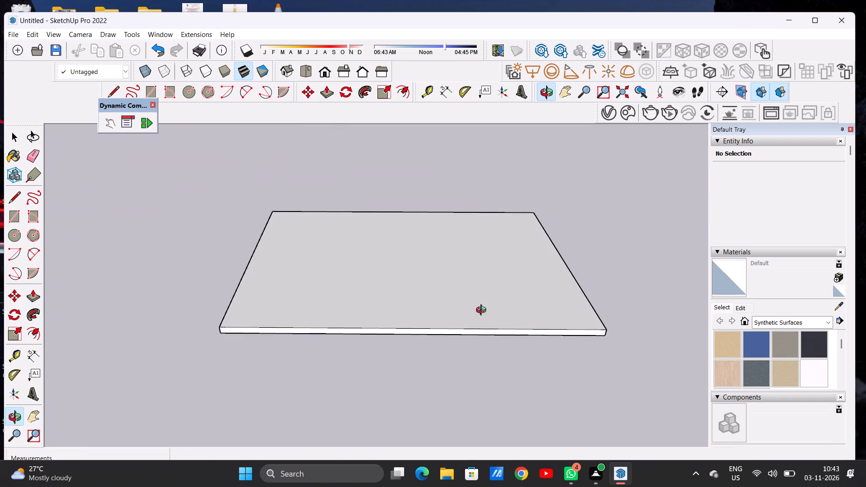
pyautogui.moveTo(483, 311); pyautogui.dragTo(477, 275)
pyautogui.scroll(3, 492, 291)
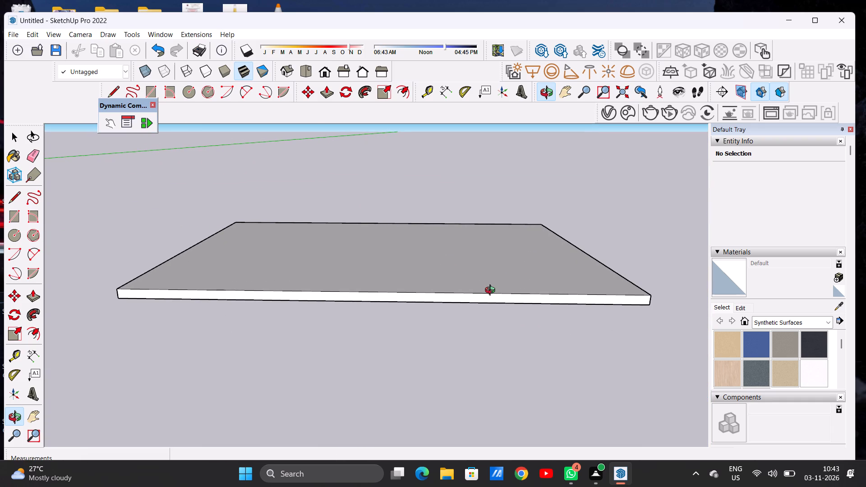
pyautogui.scroll(-4, 492, 301)
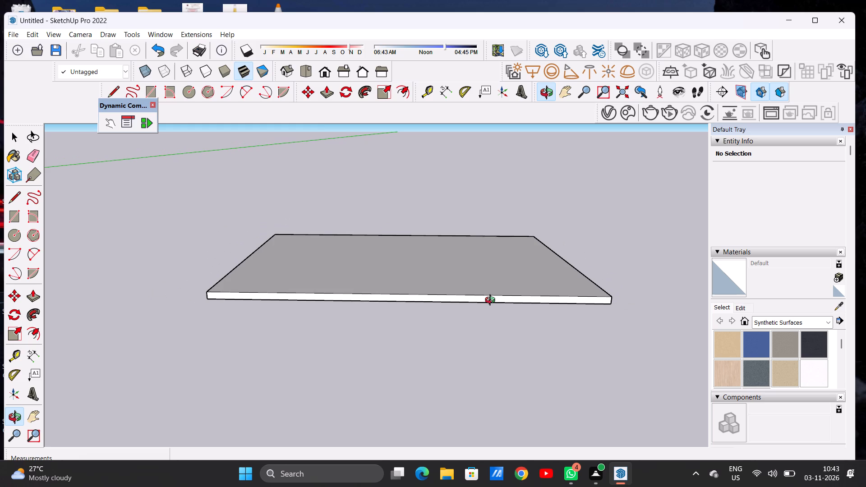
pyautogui.moveTo(429, 250); pyautogui.dragTo(436, 248)
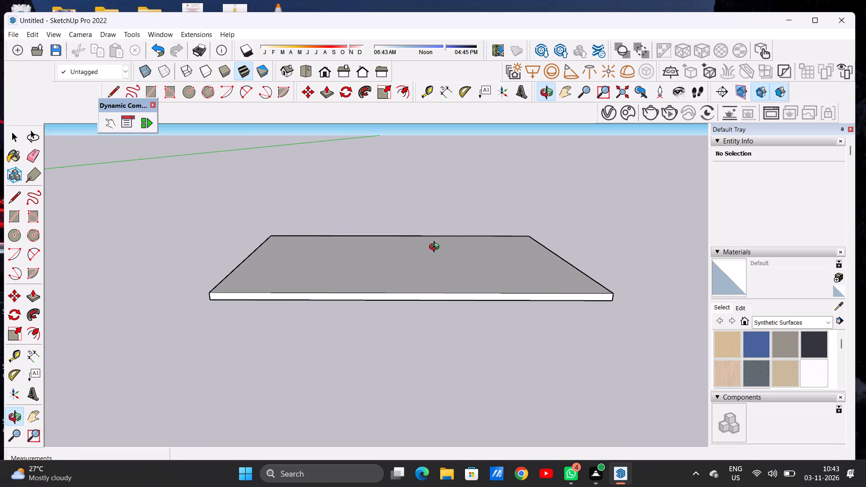
pyautogui.scroll(1, 455, 302)
# Push/Pull the slab's top face upward by another 9".
pyautogui.press('space')
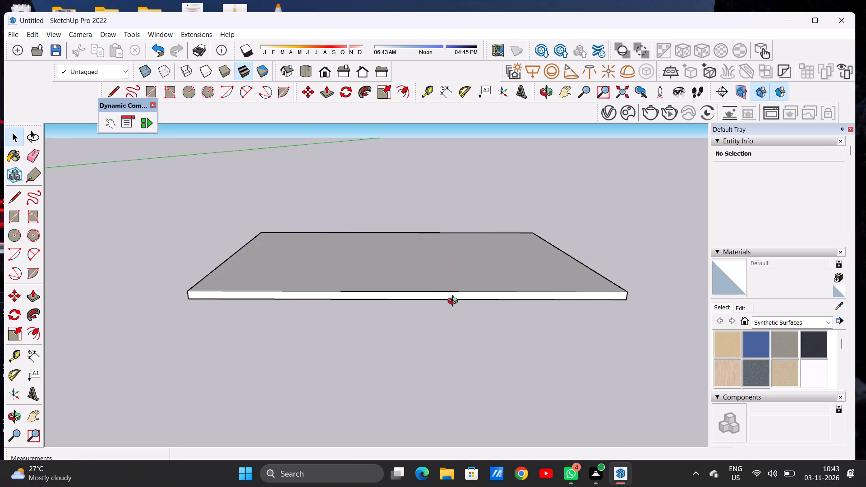
pyautogui.write('P')
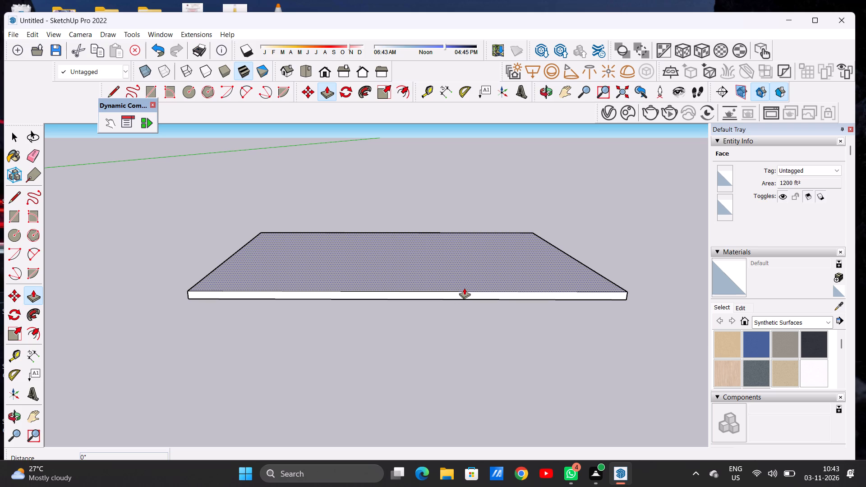
pyautogui.click(464, 288)
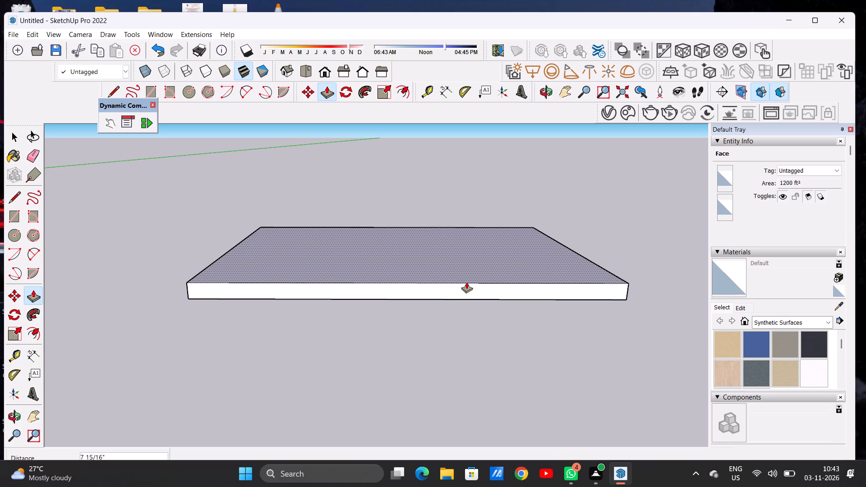
pyautogui.click(466, 280)
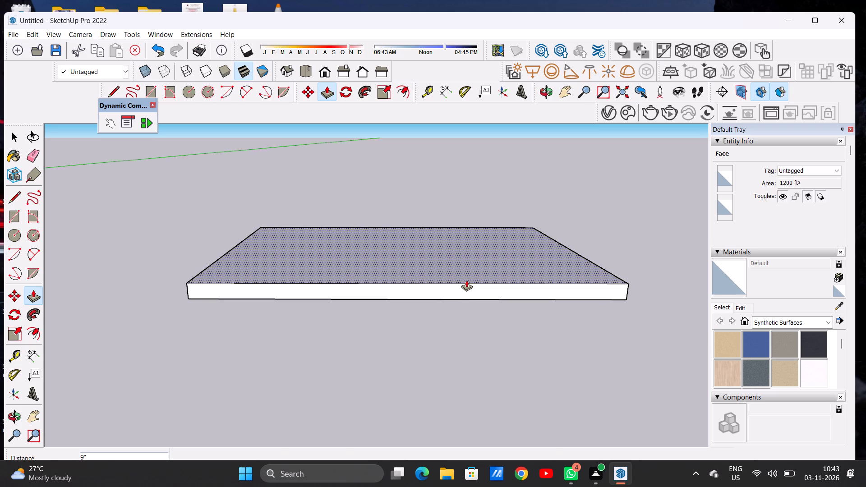
pyautogui.press('space')
# Offset the outline of the slab's top face inward by about 1' 8", working from a near-top view.
pyautogui.press('o')
pyautogui.moveTo(452, 235); pyautogui.dragTo(451, 339)
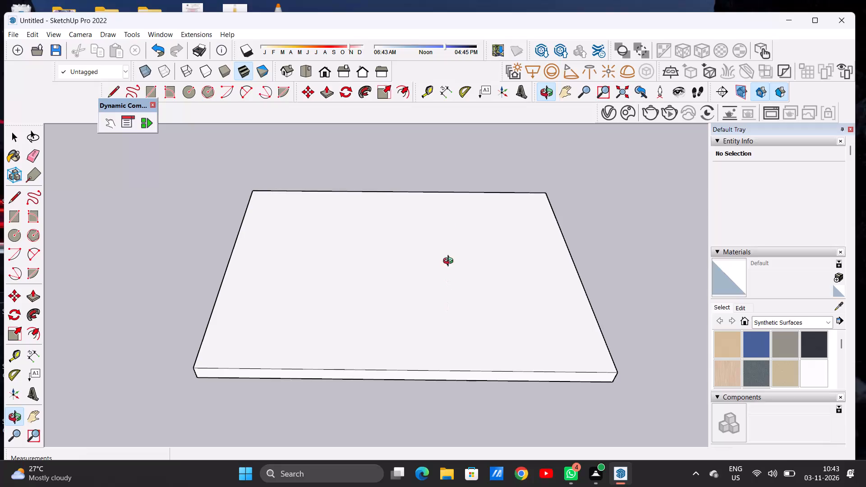
pyautogui.moveTo(450, 230); pyautogui.dragTo(451, 312)
pyautogui.scroll(-5, 425, 291)
pyautogui.moveTo(433, 278); pyautogui.dragTo(435, 308)
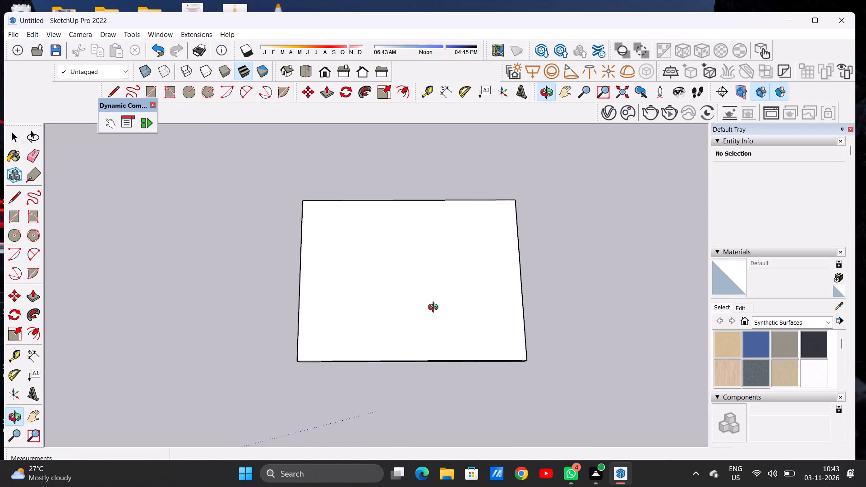
pyautogui.moveTo(435, 308); pyautogui.dragTo(432, 305)
pyautogui.scroll(4, 468, 333)
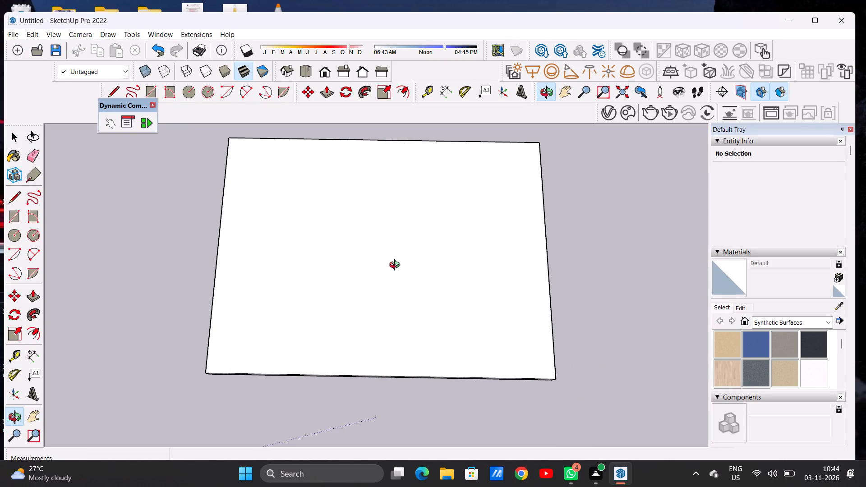
pyautogui.moveTo(396, 271); pyautogui.dragTo(406, 294)
pyautogui.moveTo(410, 294); pyautogui.dragTo(397, 293)
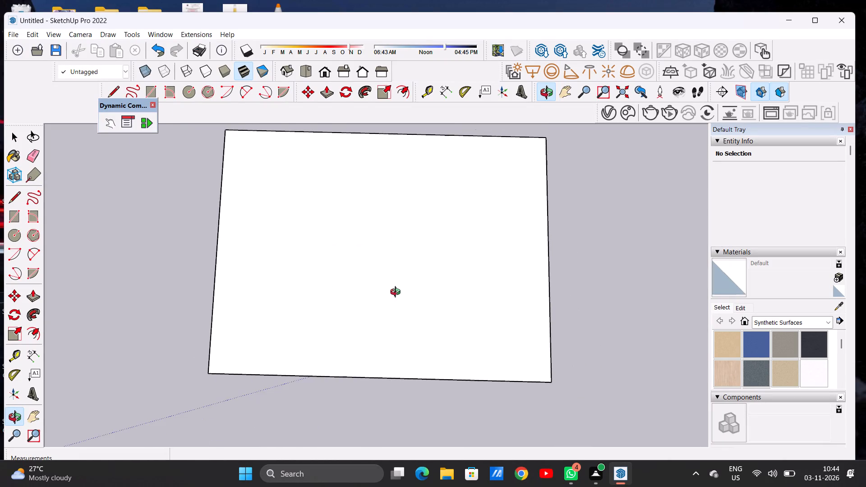
pyautogui.moveTo(397, 293); pyautogui.dragTo(405, 294)
pyautogui.scroll(-1, 405, 294)
pyautogui.press('space')
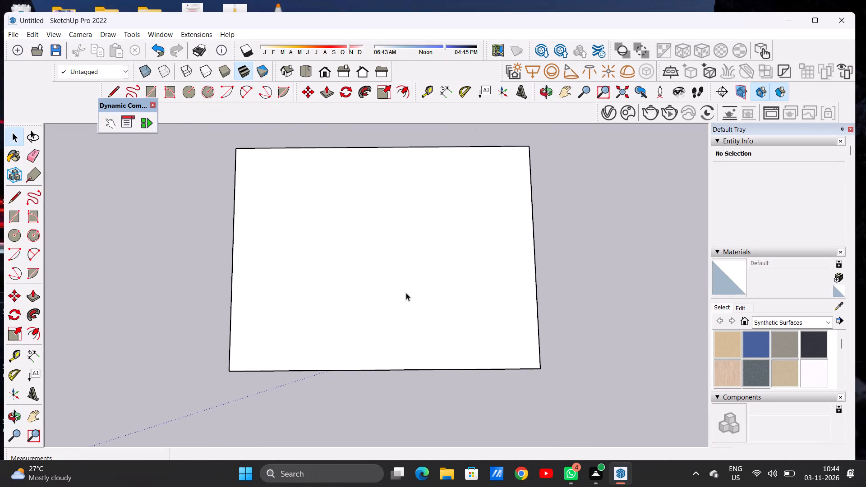
pyautogui.write('OF')
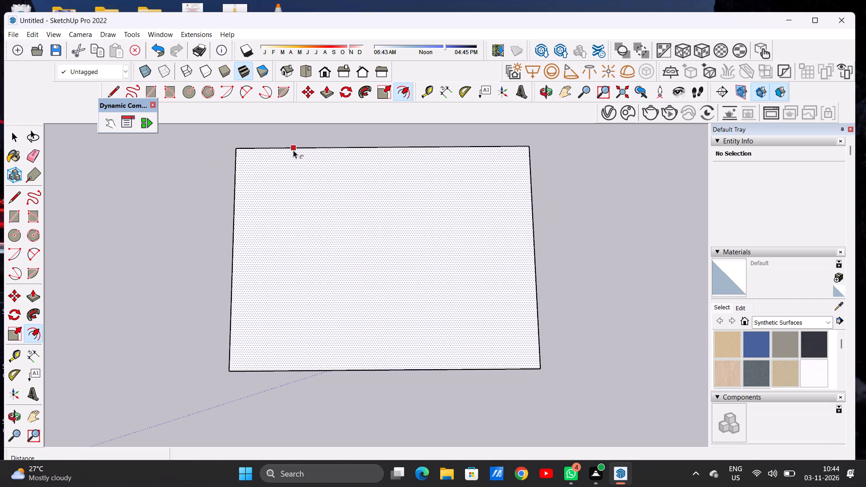
pyautogui.click(294, 150)
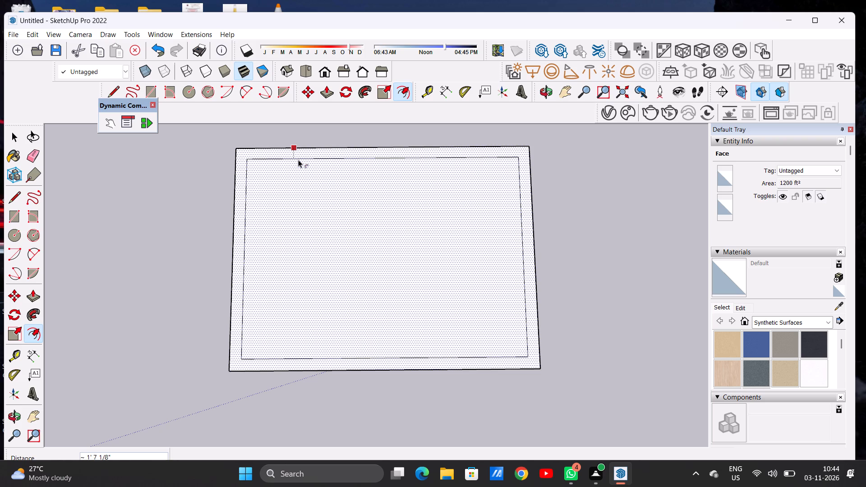
pyautogui.click(298, 160)
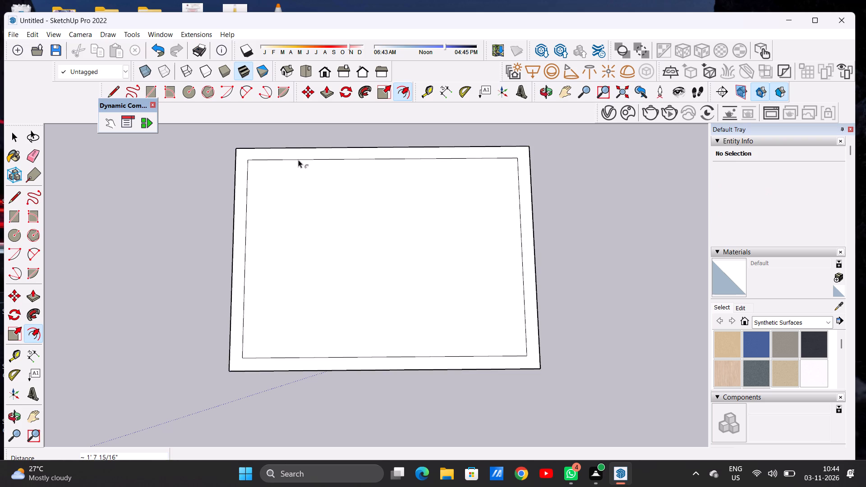
pyautogui.press('space')
pyautogui.scroll(-5, 451, 252)
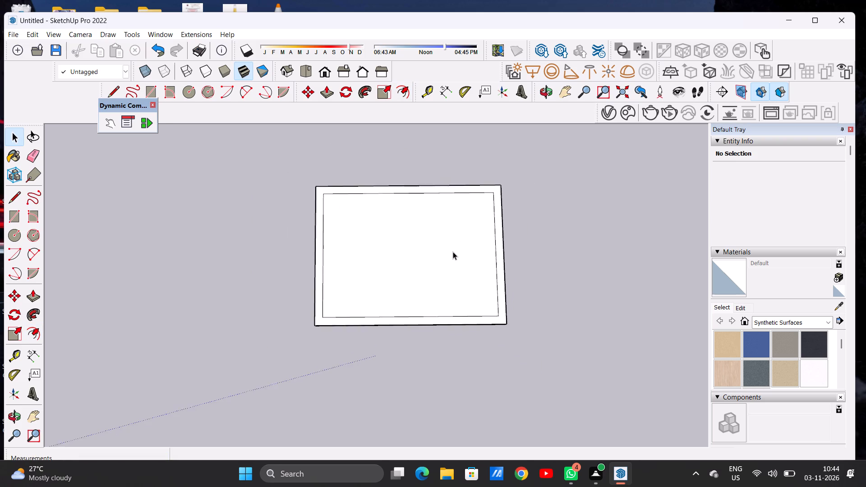
# Draw a line about 1' 8" long from the inset outline's front-right corner to the slab's front edge.
pyautogui.scroll(-1, 453, 252)
pyautogui.scroll(2, 461, 312)
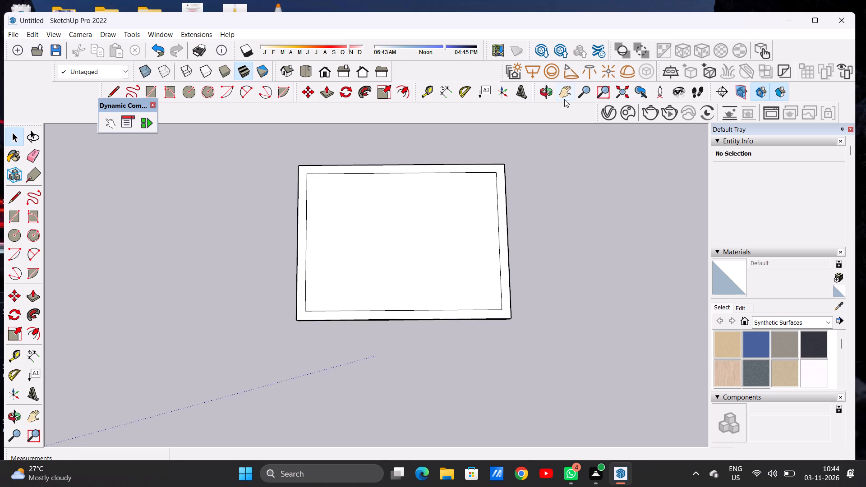
pyautogui.scroll(2, 507, 333)
pyautogui.scroll(-1, 501, 321)
pyautogui.press('l')
pyautogui.scroll(3, 502, 336)
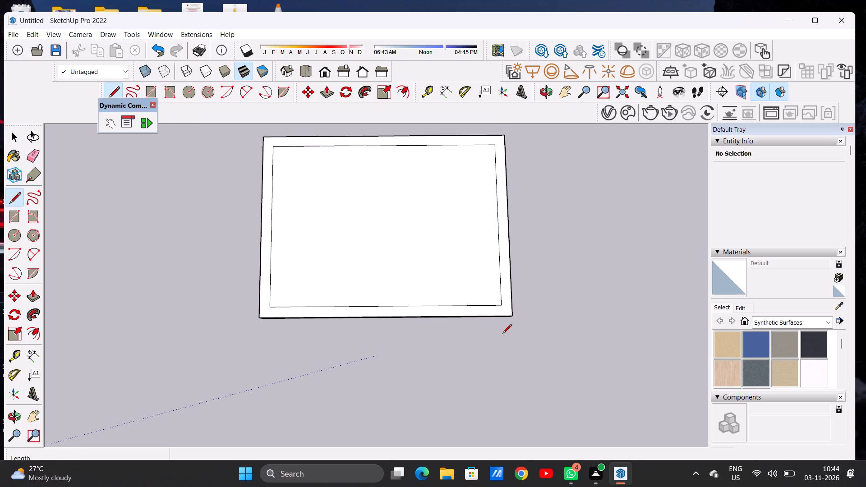
pyautogui.scroll(2, 502, 334)
pyautogui.click(503, 295)
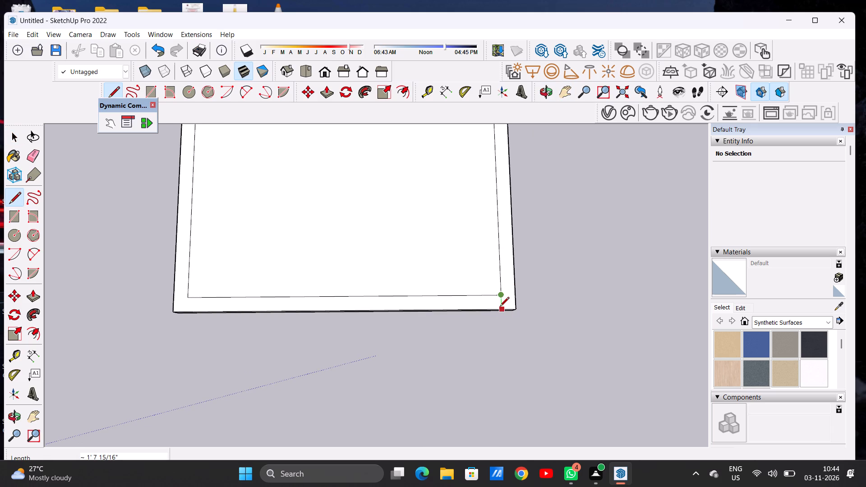
pyautogui.click(500, 307)
# Draw a matching line from the inset outline's front-left corner straight to the slab's front edge.
pyautogui.scroll(-8, 576, 299)
pyautogui.scroll(3, 348, 294)
pyautogui.scroll(-2, 349, 298)
pyautogui.scroll(8, 348, 301)
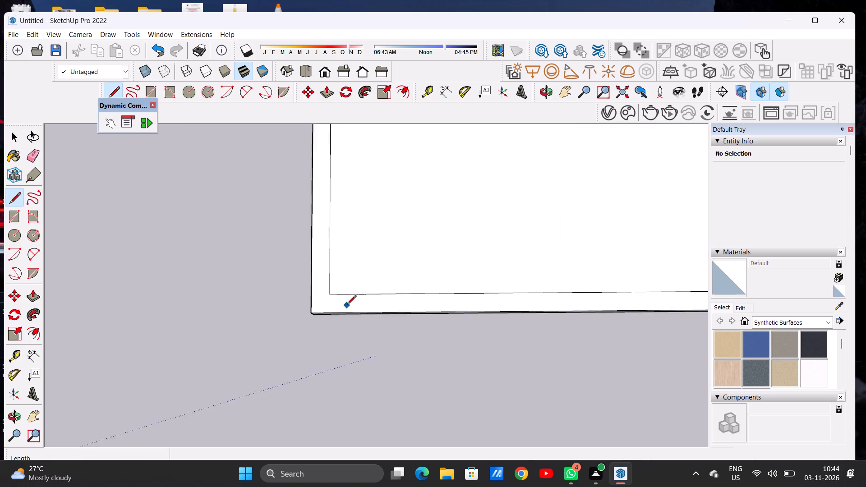
pyautogui.scroll(7, 347, 305)
pyautogui.click(311, 284)
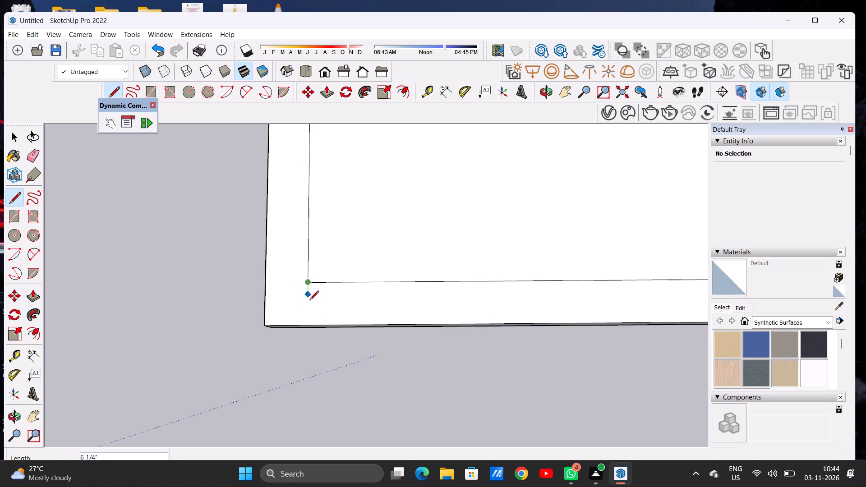
pyautogui.click(307, 327)
pyautogui.press('space')
# Push/Pull the U-shaped border face along the slab's back and two sides upward by 10' to form walls.
pyautogui.scroll(-20, 313, 327)
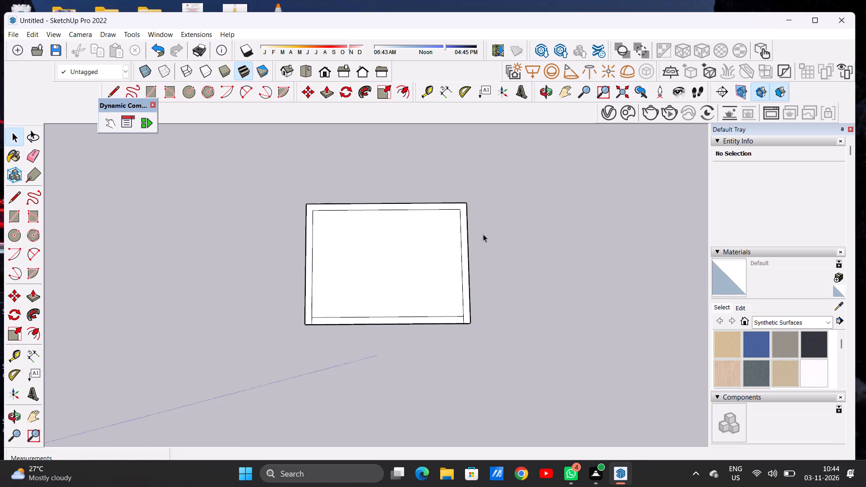
pyautogui.click(546, 84)
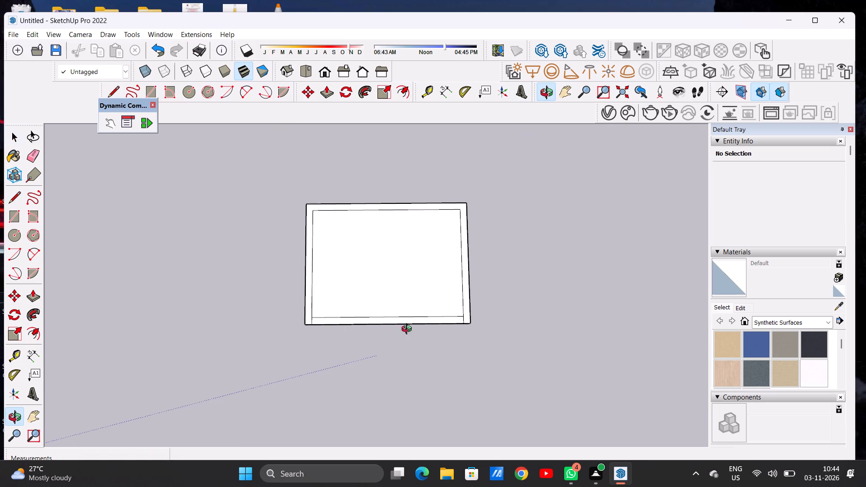
pyautogui.moveTo(357, 361); pyautogui.dragTo(342, 192)
pyautogui.scroll(2, 320, 295)
pyautogui.scroll(-1, 320, 296)
pyautogui.scroll(13, 321, 297)
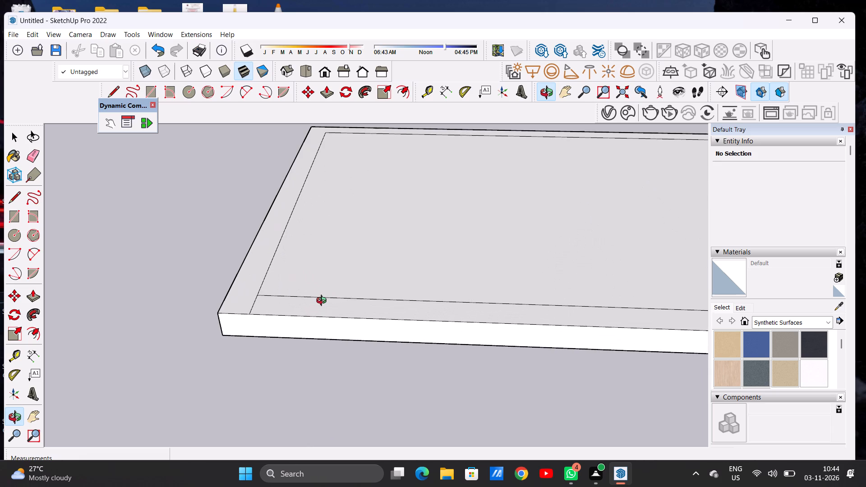
pyautogui.scroll(-13, 316, 309)
pyautogui.moveTo(424, 316); pyautogui.dragTo(419, 292)
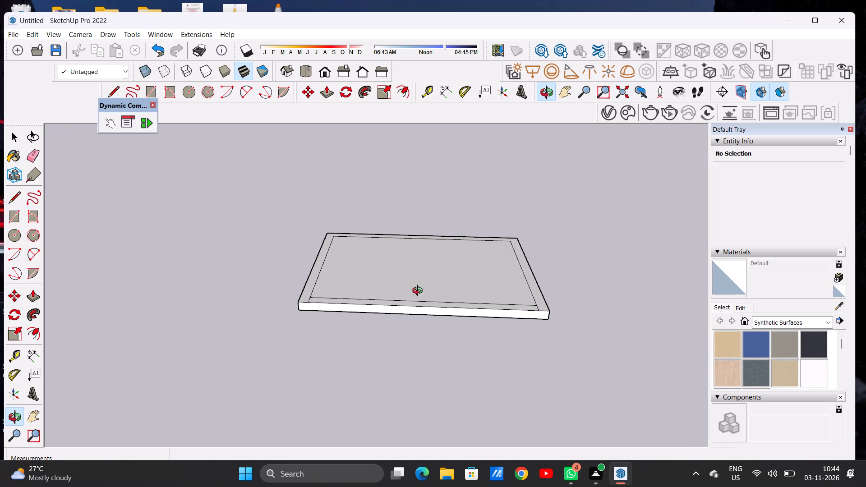
pyautogui.scroll(-7, 419, 301)
pyautogui.scroll(3, 431, 255)
pyautogui.moveTo(423, 320); pyautogui.dragTo(415, 311)
pyautogui.press('space')
pyautogui.press('p')
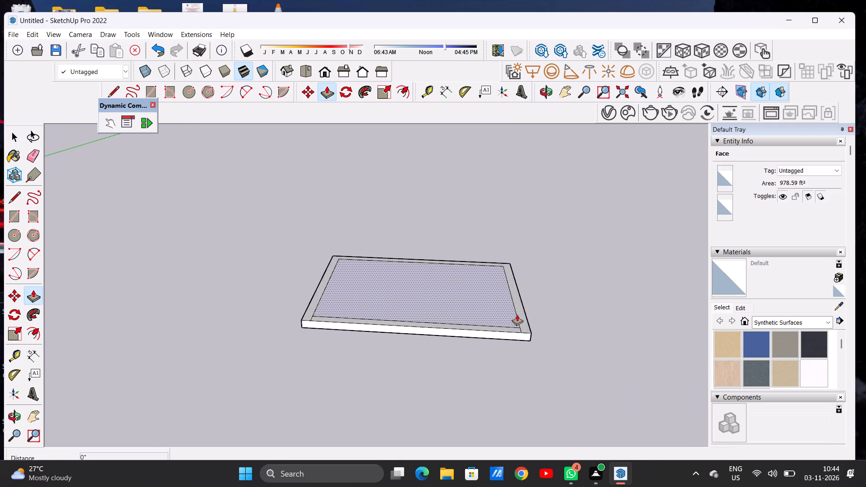
pyautogui.click(524, 321)
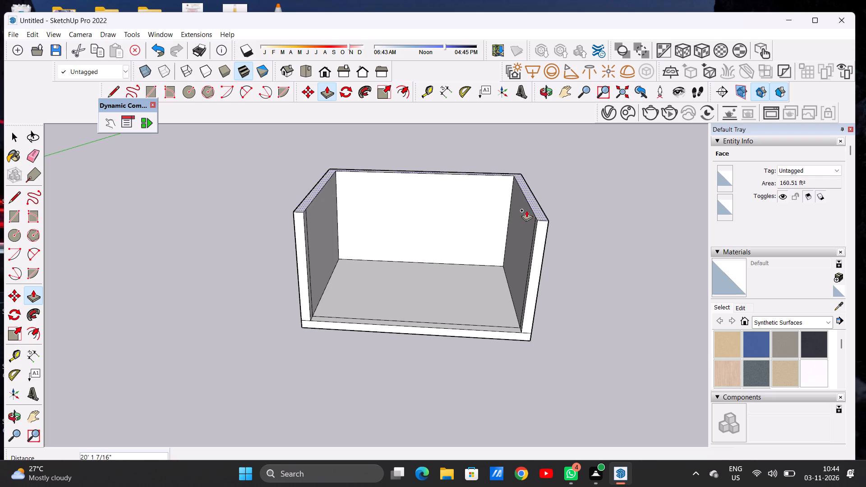
pyautogui.press('1')
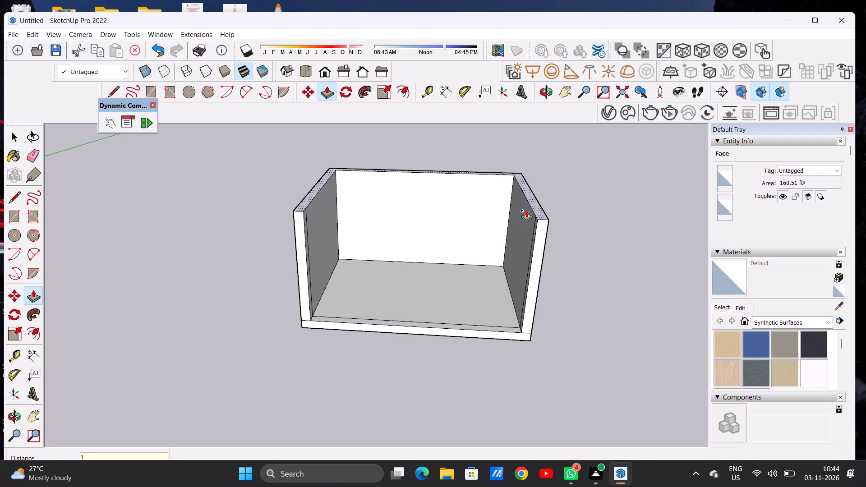
pyautogui.write("0'")
pyautogui.press('Return')
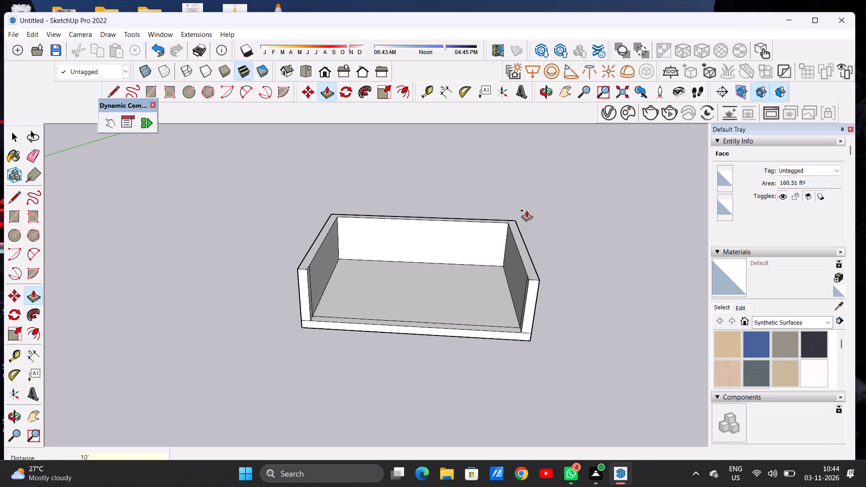
pyautogui.press('space')
# Push/Pull the top face of the three walls upward by another 5'.
pyautogui.scroll(-2, 395, 347)
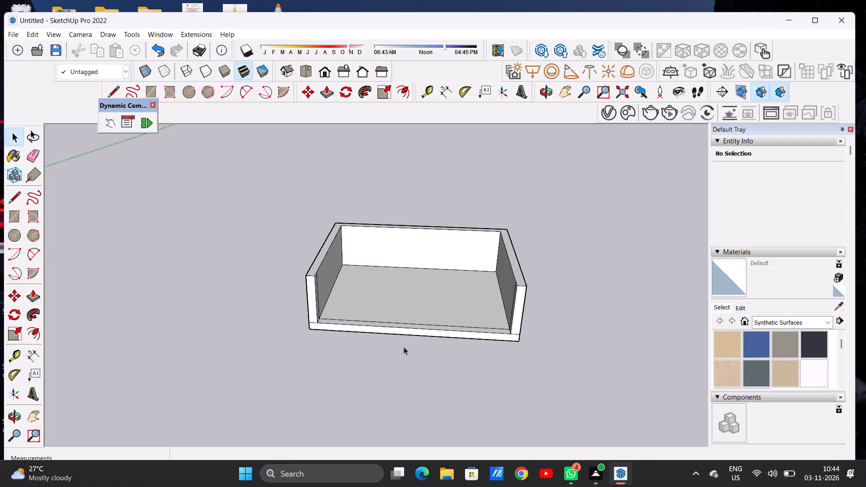
pyautogui.scroll(-6, 404, 347)
pyautogui.scroll(3, 450, 282)
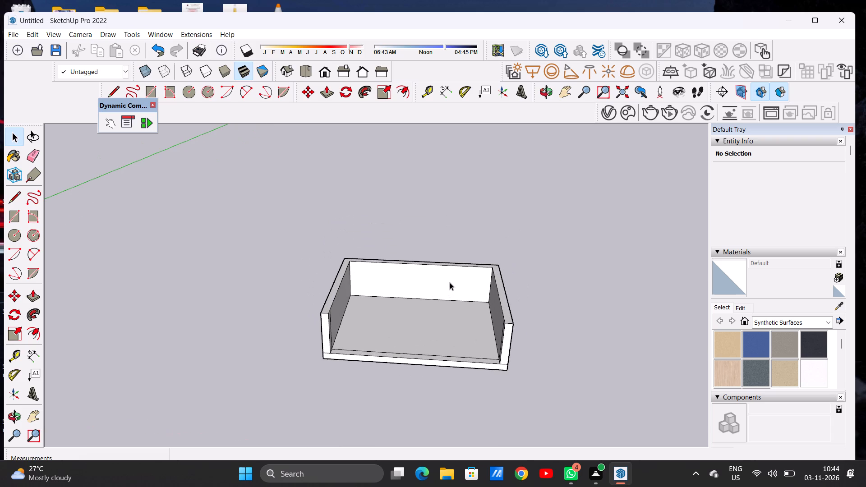
pyautogui.press('p')
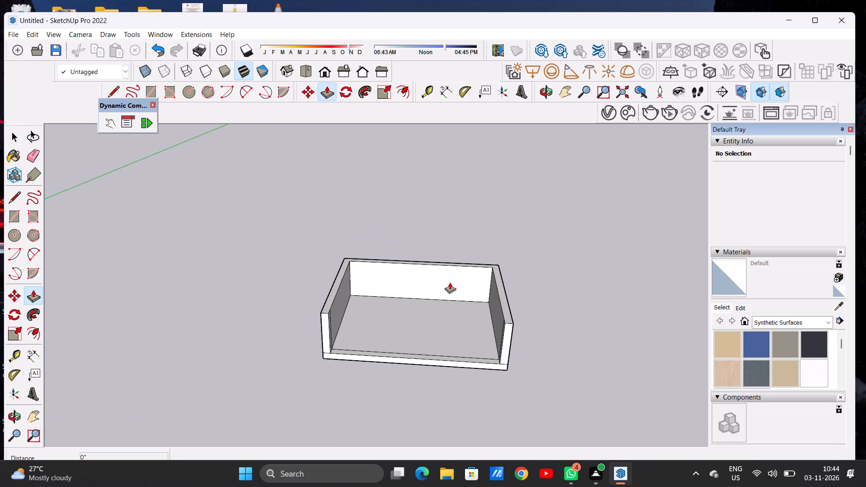
pyautogui.scroll(12, 499, 322)
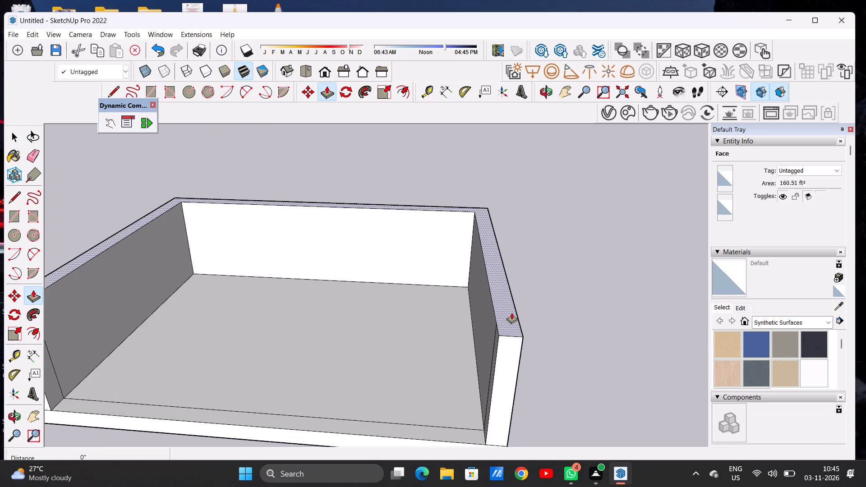
pyautogui.click(511, 312)
pyautogui.write("5'")
pyautogui.press('Return')
pyautogui.press('space')
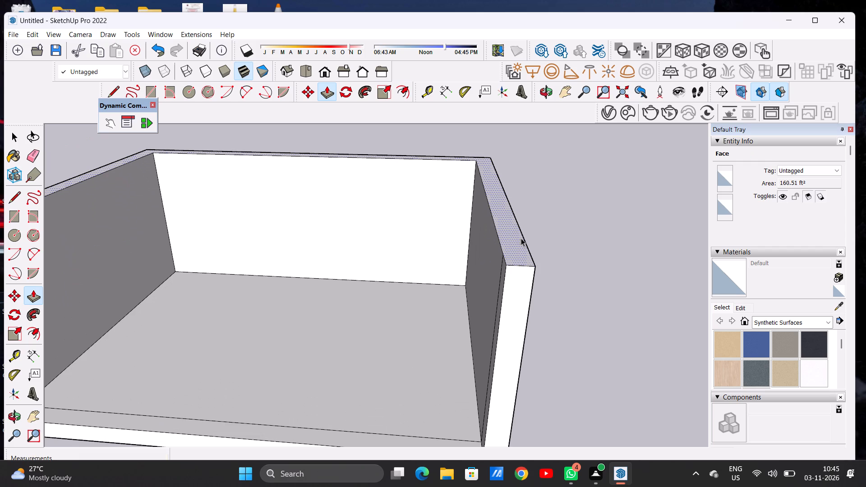
# Examine the three-walled enclosure from low, side and high angles, including its open front and floor.
pyautogui.scroll(-6, 387, 328)
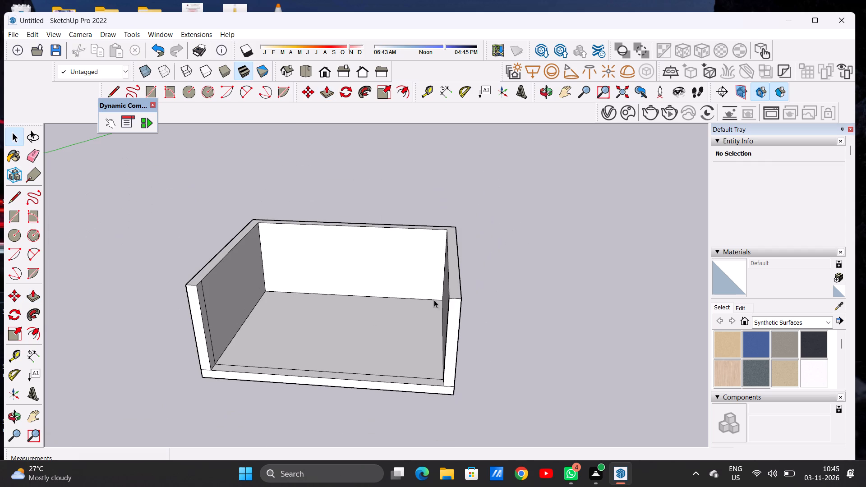
pyautogui.click(544, 93)
pyautogui.moveTo(382, 311); pyautogui.dragTo(528, 266)
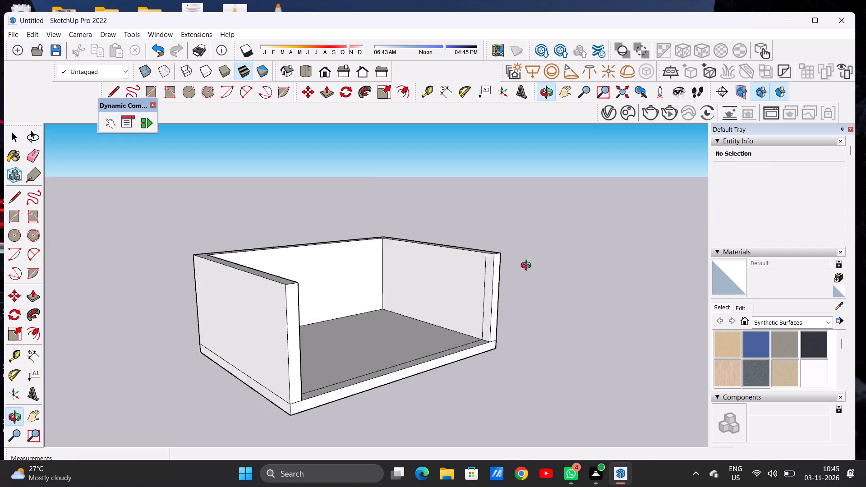
pyautogui.moveTo(528, 266); pyautogui.dragTo(396, 281)
pyautogui.scroll(-16, 579, 312)
pyautogui.scroll(1, 456, 327)
pyautogui.scroll(-1, 456, 327)
pyautogui.scroll(2, 456, 327)
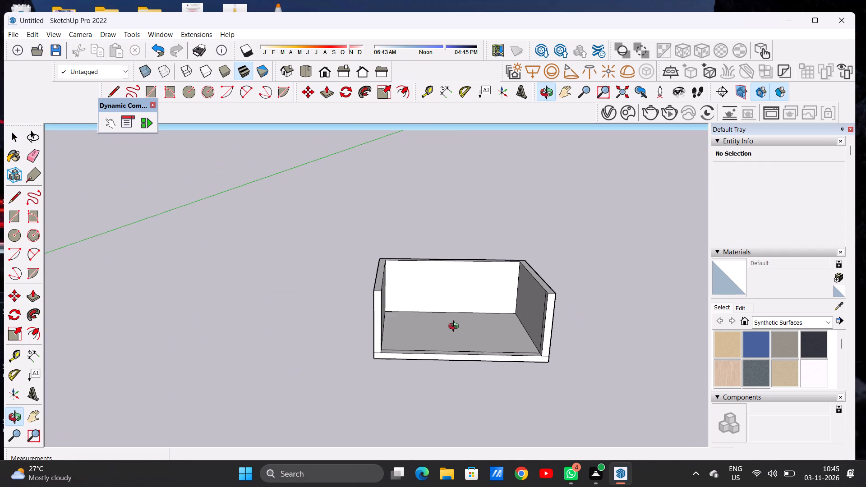
pyautogui.scroll(2, 456, 327)
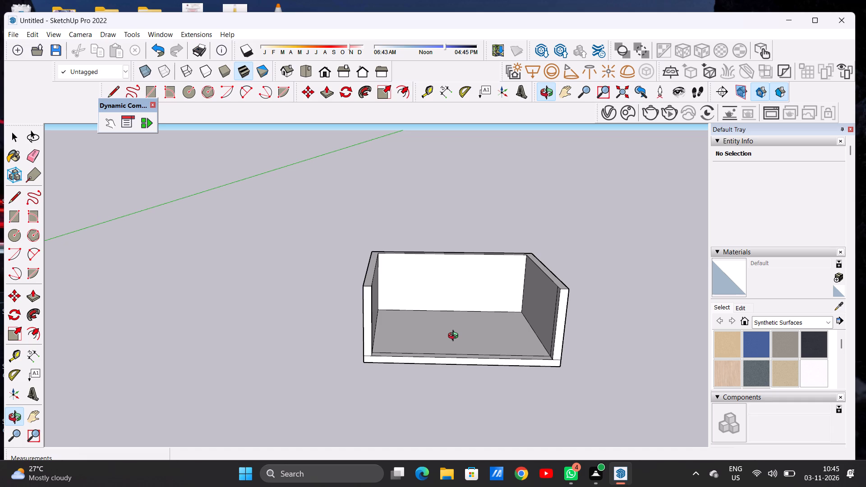
pyautogui.scroll(17, 483, 349)
pyautogui.moveTo(378, 322); pyautogui.dragTo(372, 372)
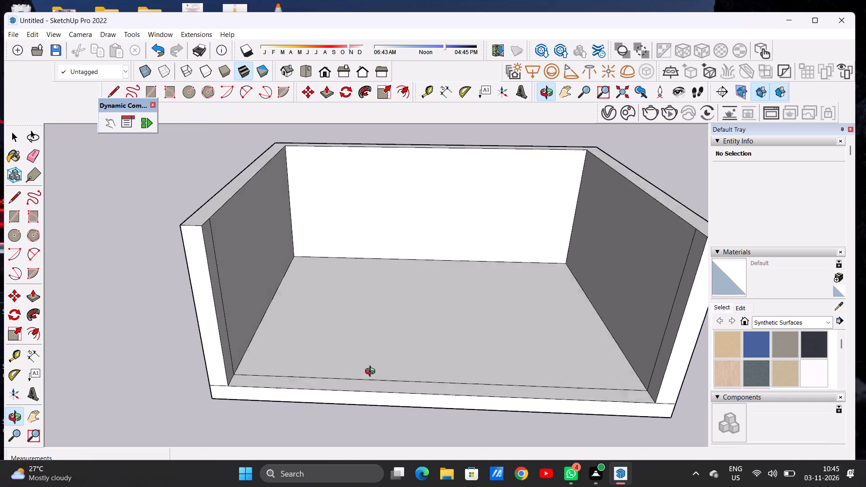
pyautogui.moveTo(372, 372); pyautogui.dragTo(369, 380)
pyautogui.scroll(-2, 370, 365)
pyautogui.scroll(1, 370, 365)
pyautogui.scroll(-10, 370, 365)
pyautogui.moveTo(390, 359); pyautogui.dragTo(397, 368)
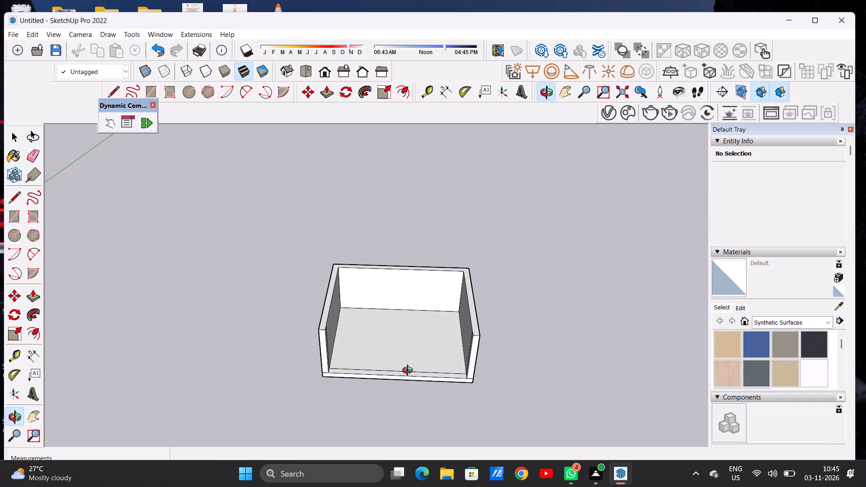
pyautogui.scroll(5, 434, 372)
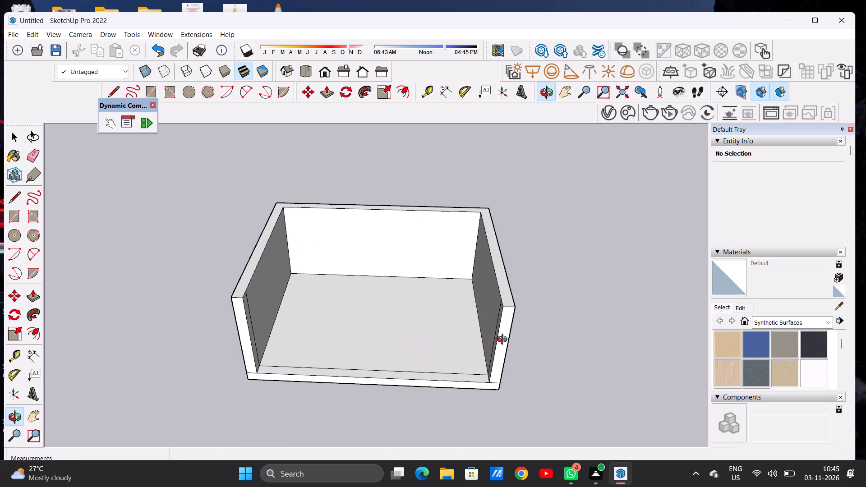
pyautogui.scroll(-4, 534, 335)
pyautogui.moveTo(449, 346); pyautogui.dragTo(453, 393)
pyautogui.click(453, 393)
pyautogui.click(445, 386)
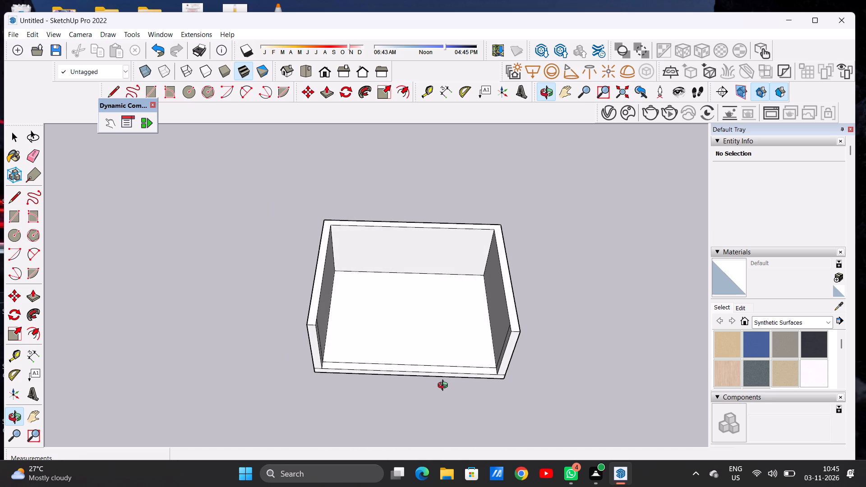
# Draw a line about 36' 8" long across the floor between the side walls, just behind the inset outline's front edge.
pyautogui.scroll(10, 456, 358)
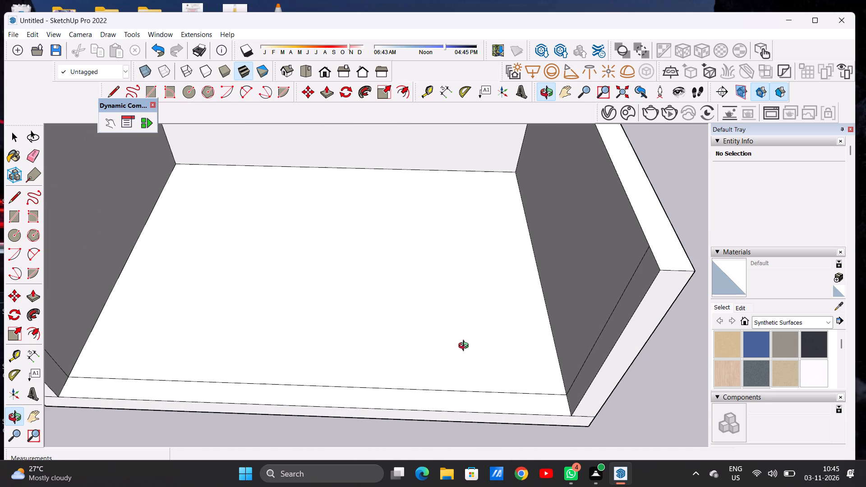
pyautogui.press('l')
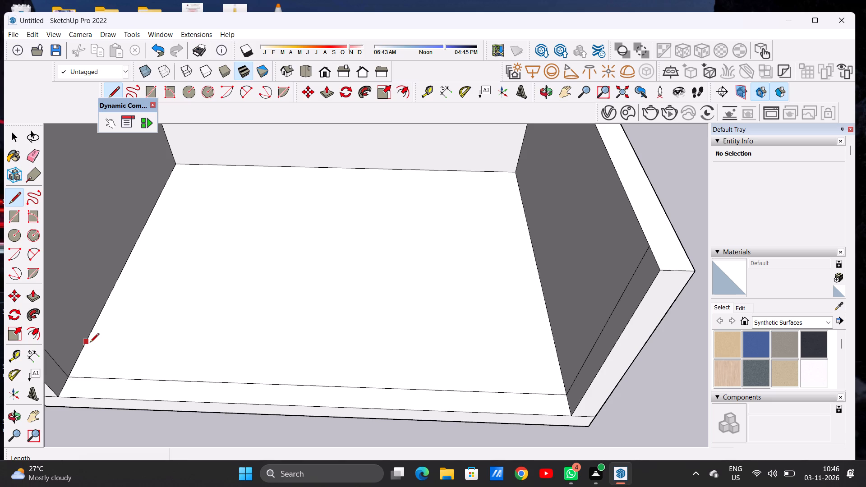
pyautogui.click(90, 343)
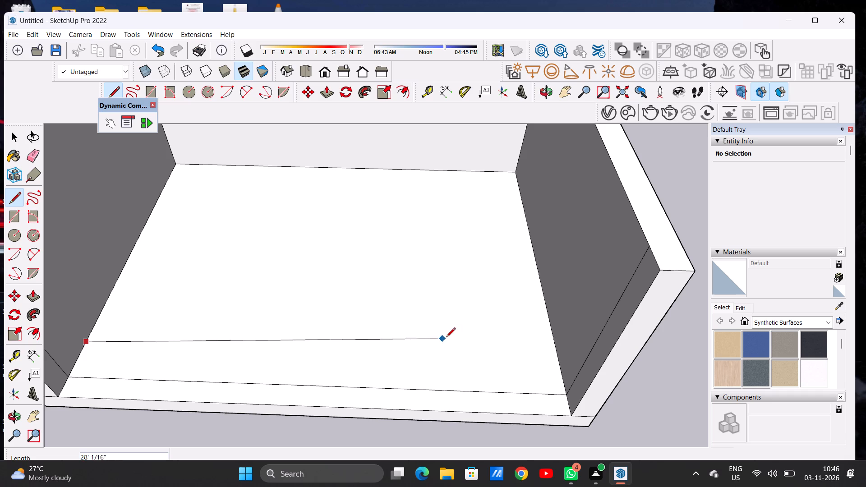
pyautogui.click(554, 357)
# Draw a second parallel line about 36' 8" long across the floor between the side walls, slightly behind the first.
pyautogui.scroll(4, 100, 332)
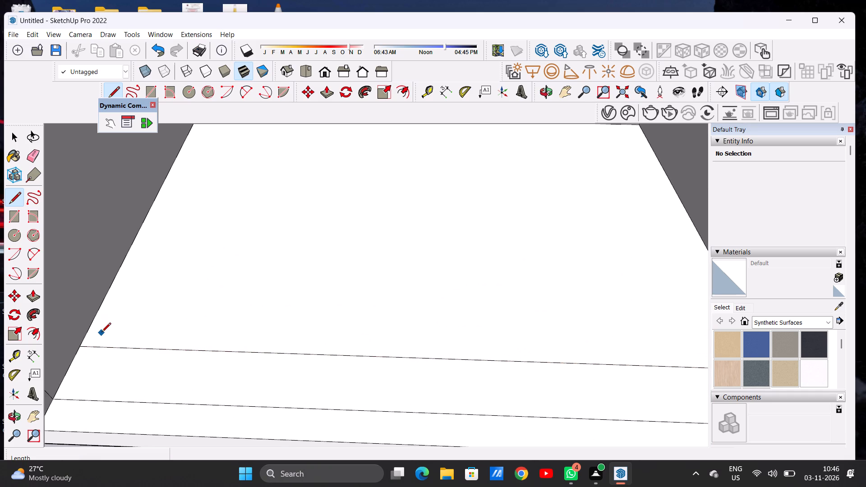
pyautogui.scroll(-1, 101, 333)
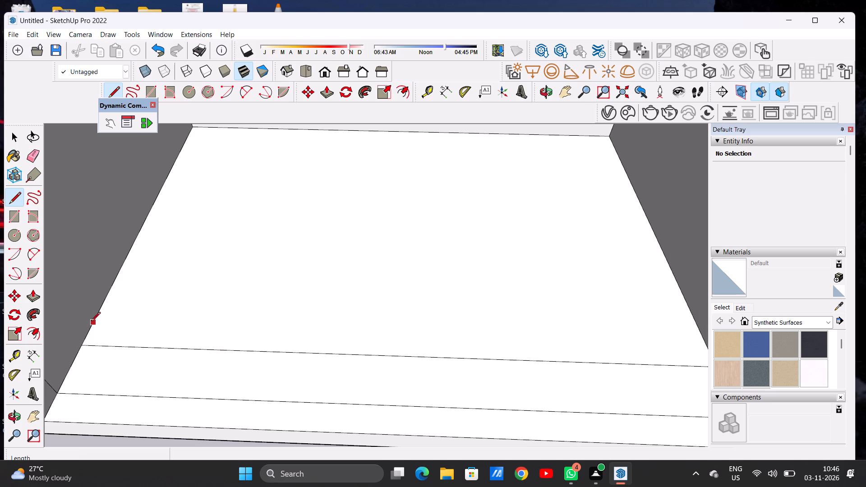
pyautogui.click(95, 320)
pyautogui.scroll(-9, 222, 346)
pyautogui.scroll(-1, 359, 331)
pyautogui.scroll(8, 359, 331)
pyautogui.scroll(-2, 379, 340)
pyautogui.scroll(2, 379, 340)
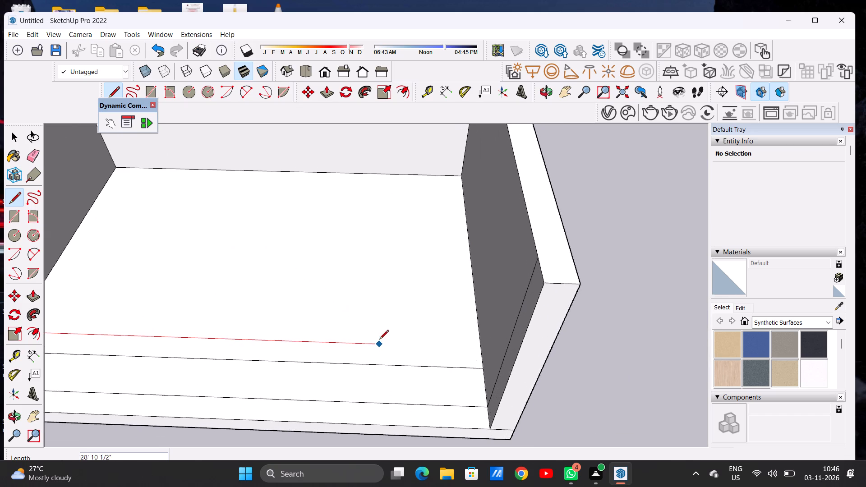
pyautogui.click(489, 348)
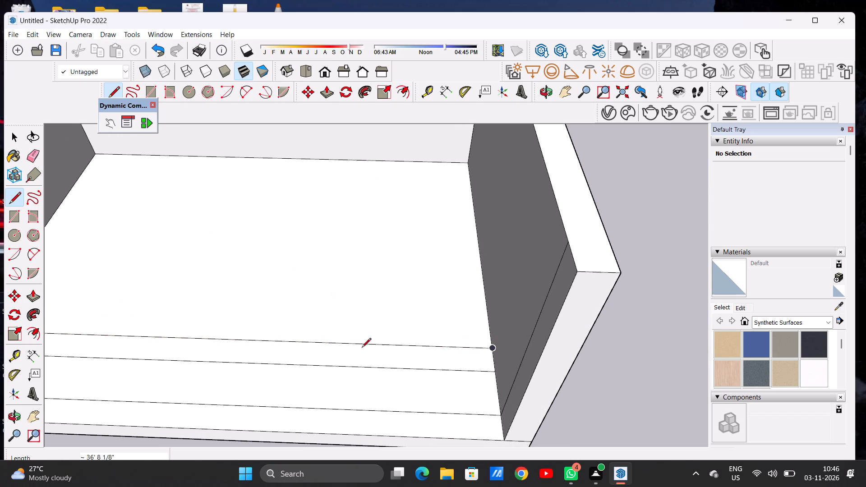
# Push/Pull the narrow floor strip between the two parallel lines up 15' to form a cross wall level with the side walls.
pyautogui.press('space')
pyautogui.scroll(-7, 474, 366)
pyautogui.scroll(1, 476, 367)
pyautogui.scroll(-10, 477, 367)
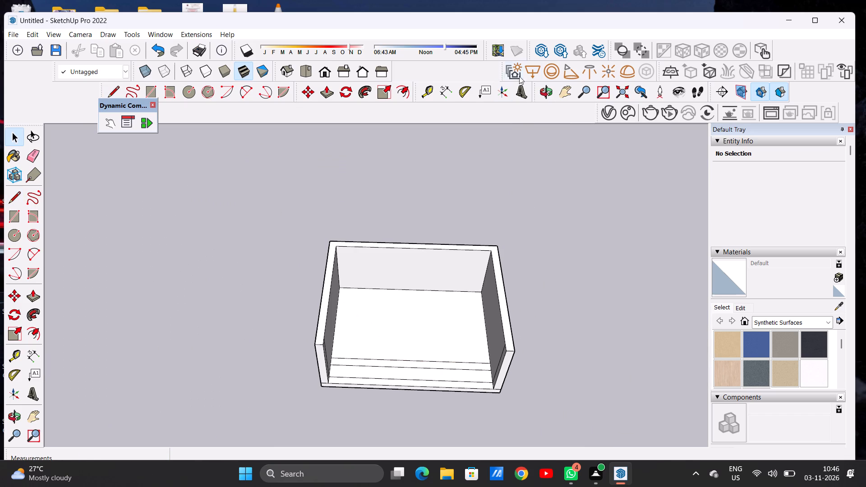
pyautogui.click(539, 93)
pyautogui.moveTo(377, 328); pyautogui.dragTo(386, 272)
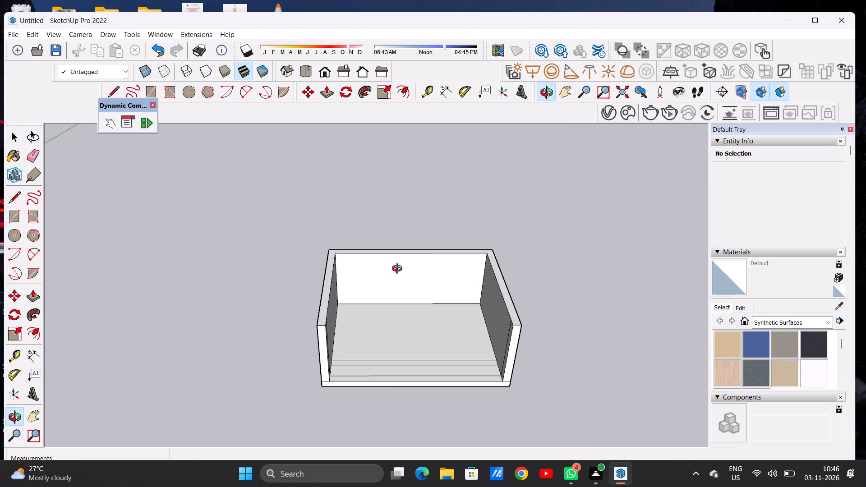
pyautogui.scroll(6, 525, 382)
pyautogui.scroll(6, 482, 355)
pyautogui.scroll(-1, 482, 355)
pyautogui.scroll(1, 482, 355)
pyautogui.press('space')
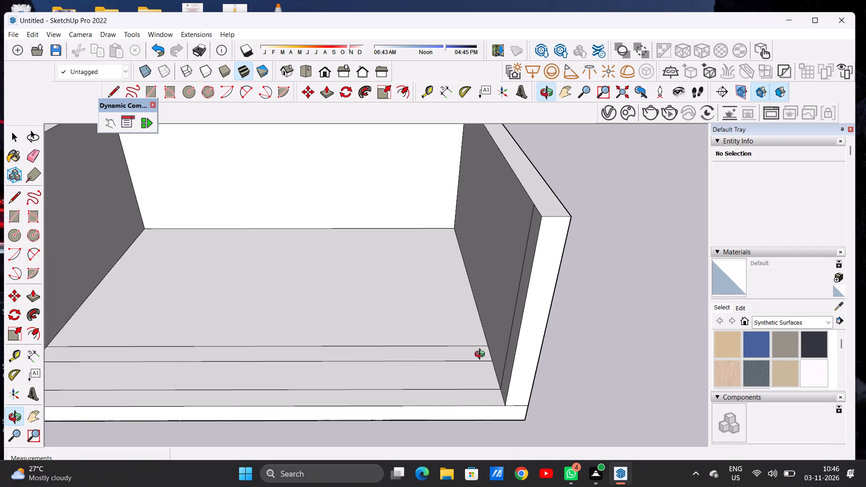
pyautogui.write('P')
pyautogui.scroll(4, 480, 347)
pyautogui.click(480, 347)
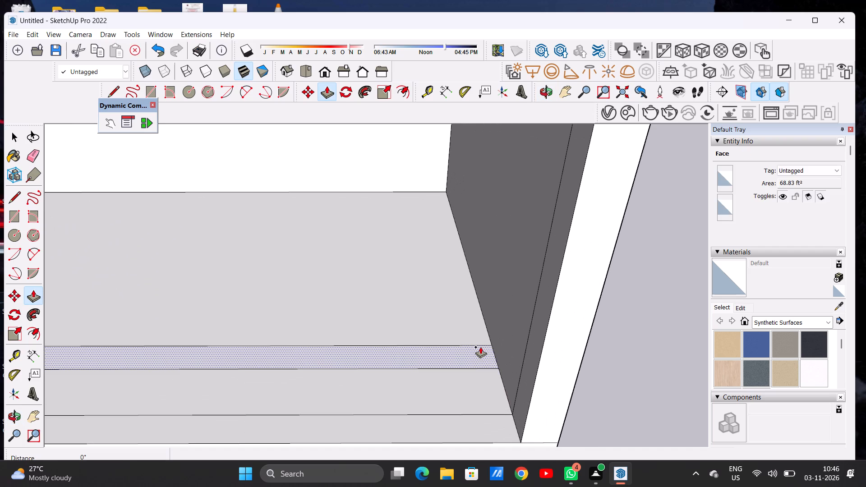
pyautogui.scroll(-3, 487, 287)
pyautogui.scroll(2, 487, 287)
pyautogui.scroll(-14, 487, 287)
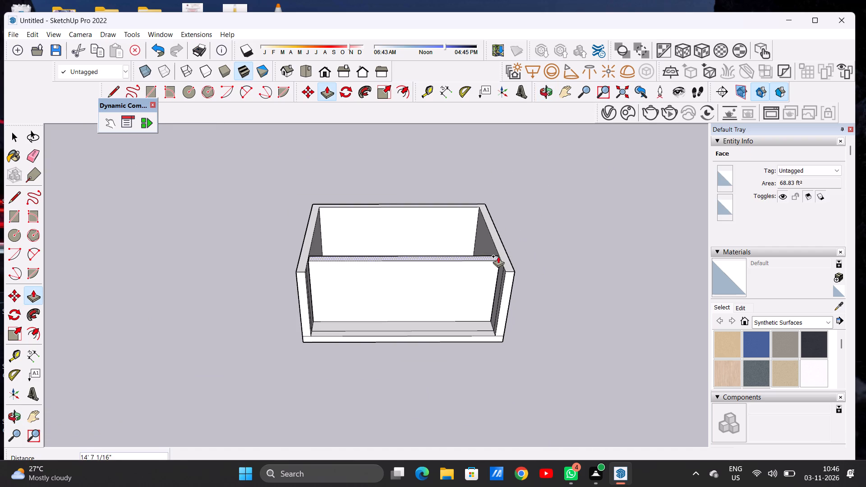
pyautogui.scroll(11, 498, 255)
pyautogui.click(524, 315)
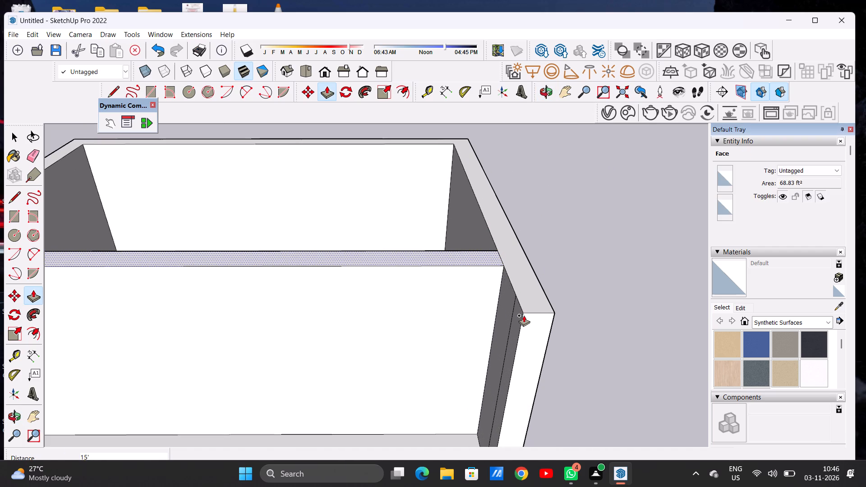
pyautogui.press('space')
# Examine the new cross wall and the recess in front of it from high, low and near-frontal angles.
pyautogui.scroll(-7, 509, 307)
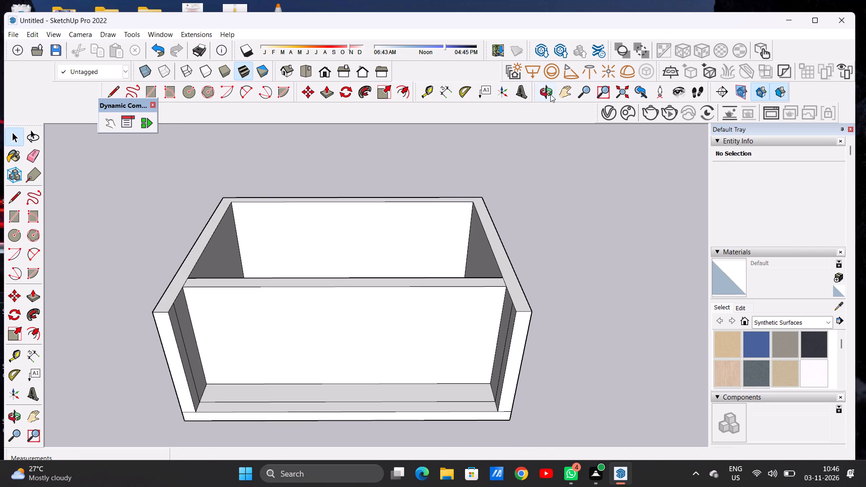
pyautogui.click(550, 94)
pyautogui.moveTo(469, 356); pyautogui.dragTo(468, 272)
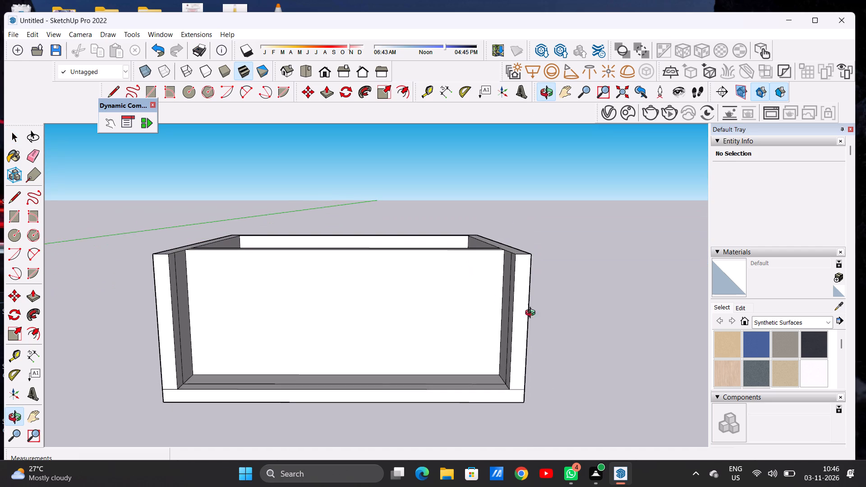
pyautogui.scroll(-9, 541, 318)
pyautogui.moveTo(461, 329); pyautogui.dragTo(463, 301)
pyautogui.scroll(10, 528, 302)
pyautogui.scroll(-1, 528, 302)
pyautogui.scroll(2, 528, 302)
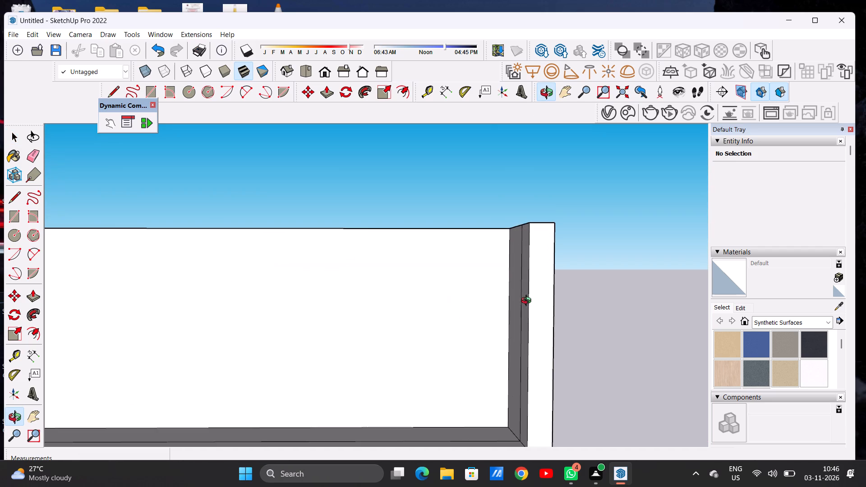
pyautogui.moveTo(460, 302); pyautogui.dragTo(441, 307)
pyautogui.scroll(-8, 580, 313)
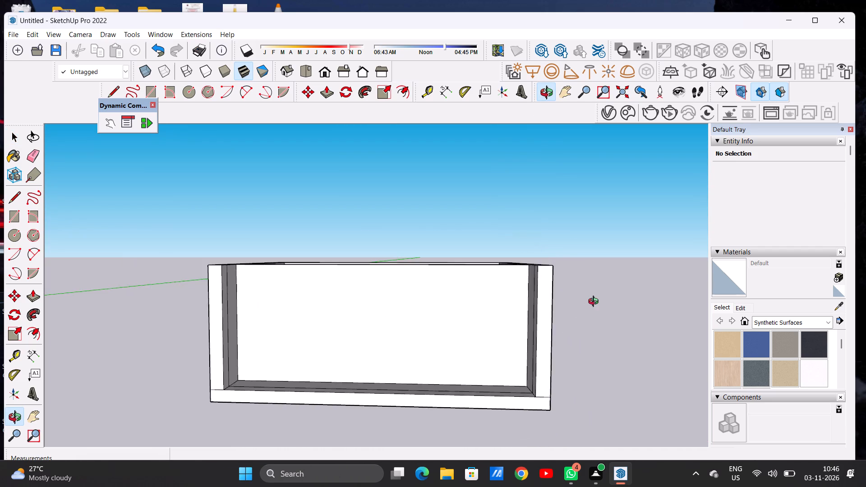
pyautogui.scroll(-7, 595, 303)
pyautogui.moveTo(501, 305); pyautogui.dragTo(500, 295)
pyautogui.scroll(3, 508, 310)
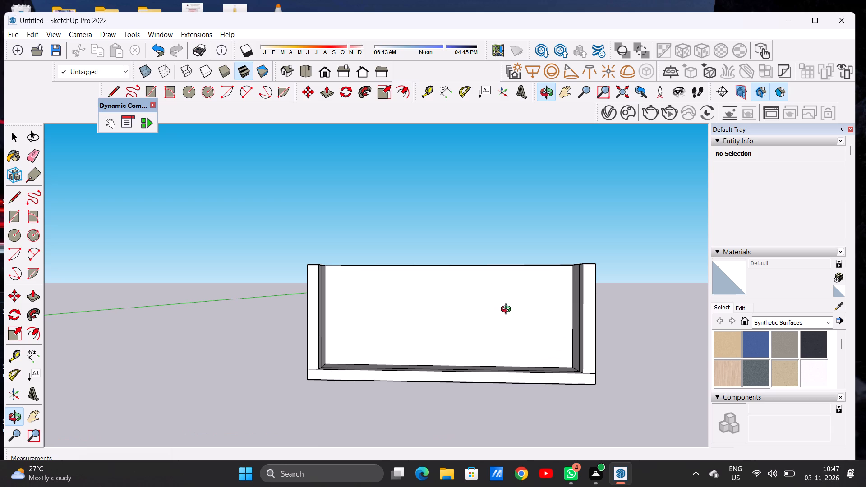
pyautogui.scroll(-4, 485, 345)
pyautogui.scroll(1, 485, 346)
pyautogui.scroll(-18, 485, 346)
pyautogui.scroll(8, 483, 322)
pyautogui.scroll(-1, 483, 322)
pyautogui.scroll(1, 483, 322)
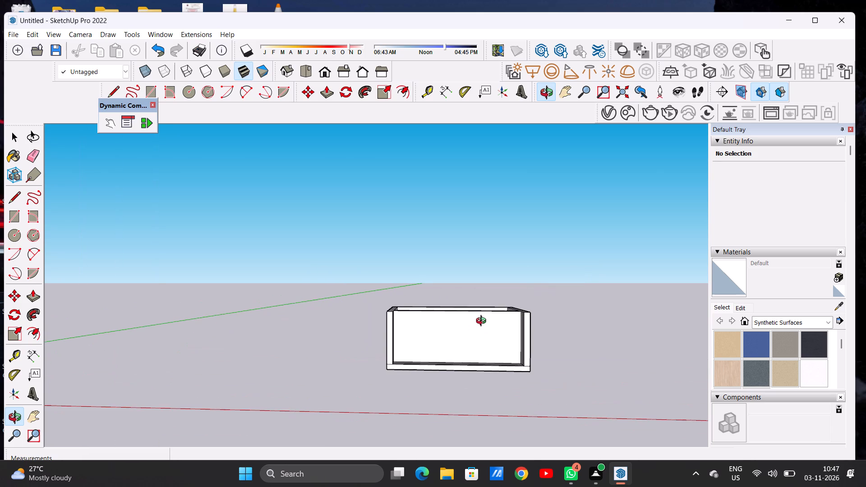
pyautogui.moveTo(483, 322); pyautogui.dragTo(461, 320)
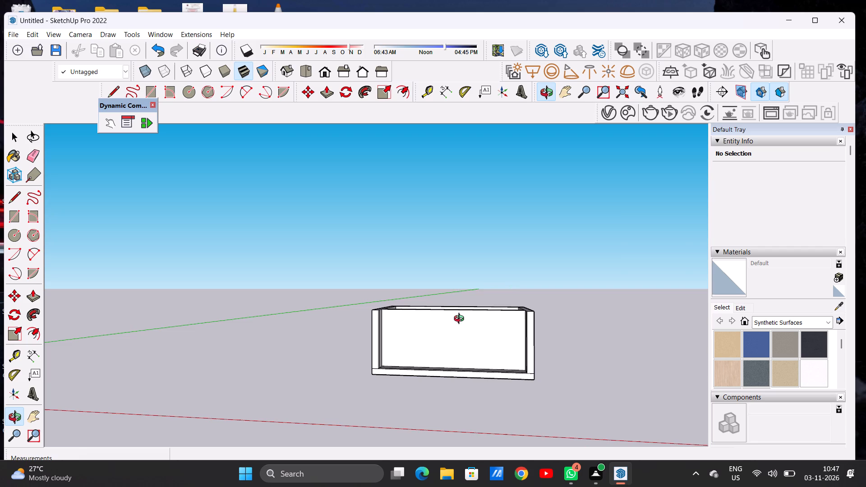
pyautogui.moveTo(461, 320); pyautogui.dragTo(450, 314)
pyautogui.moveTo(428, 352); pyautogui.dragTo(455, 335)
pyautogui.moveTo(453, 335); pyautogui.dragTo(450, 346)
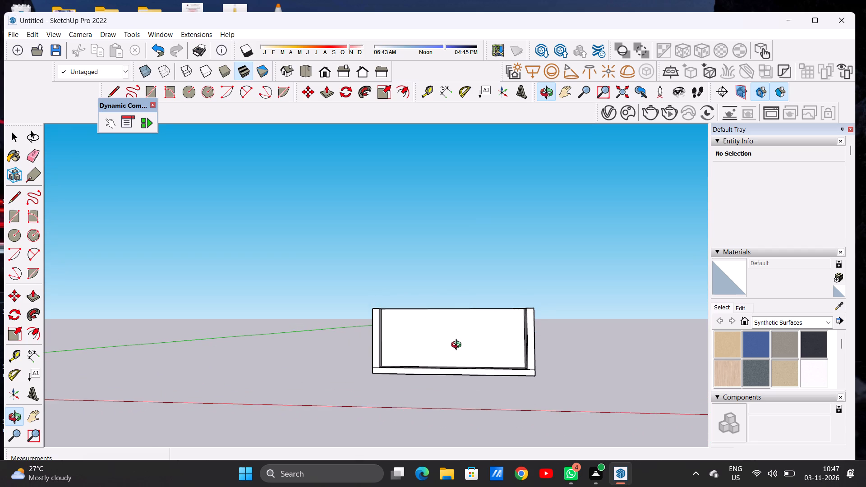
pyautogui.scroll(3, 484, 342)
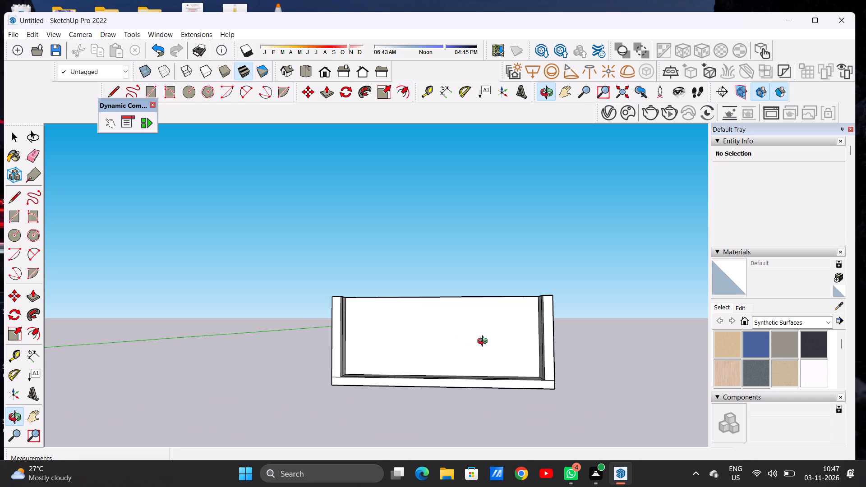
pyautogui.scroll(11, 388, 328)
pyautogui.scroll(-1, 434, 343)
pyautogui.scroll(1, 434, 343)
pyautogui.scroll(-1, 434, 343)
pyautogui.scroll(10, 434, 343)
pyautogui.moveTo(419, 335); pyautogui.dragTo(433, 351)
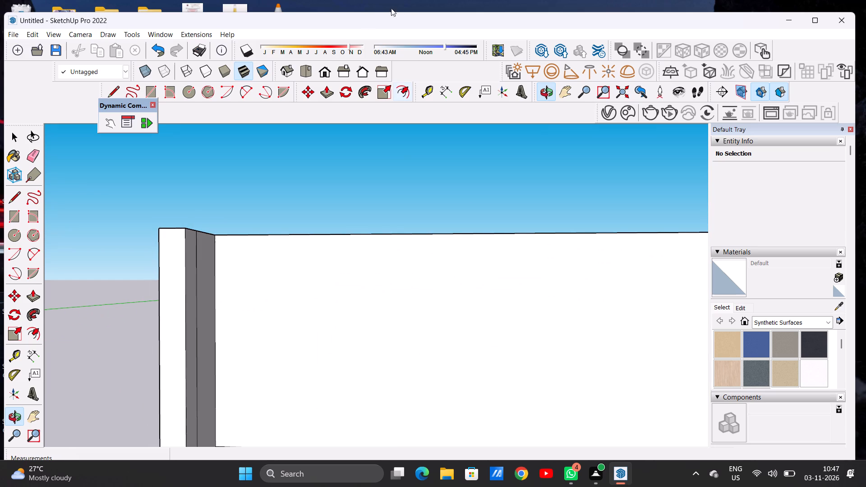
# In the Front view, draw a rectangle about 12' 1" wide and 14' high from the base of the cross wall, near its left end.
pyautogui.moveTo(322, 74); pyautogui.dragTo(322, 86)
pyautogui.click(324, 74)
pyautogui.scroll(-15, 648, 412)
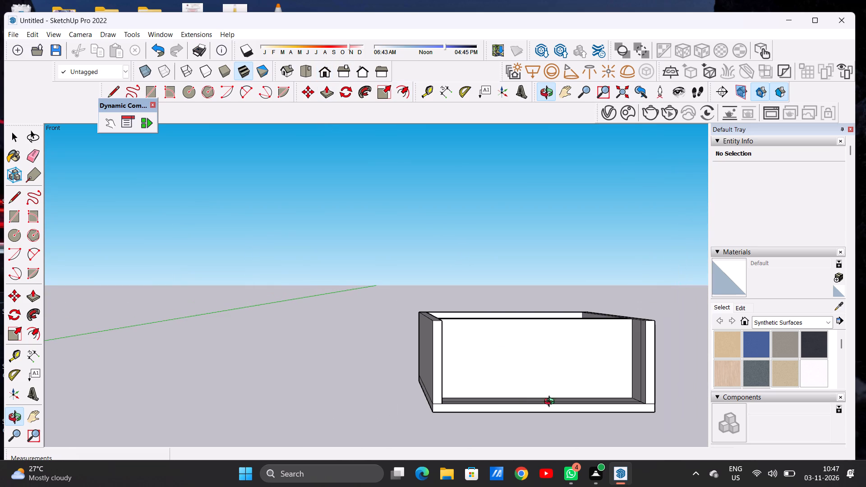
pyautogui.scroll(1, 631, 384)
pyautogui.scroll(-1, 631, 384)
pyautogui.scroll(8, 631, 384)
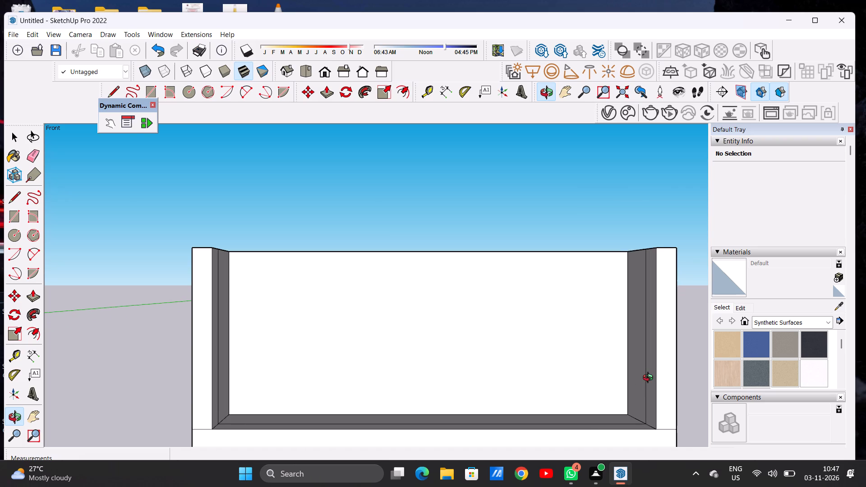
pyautogui.press('space')
pyautogui.write('R')
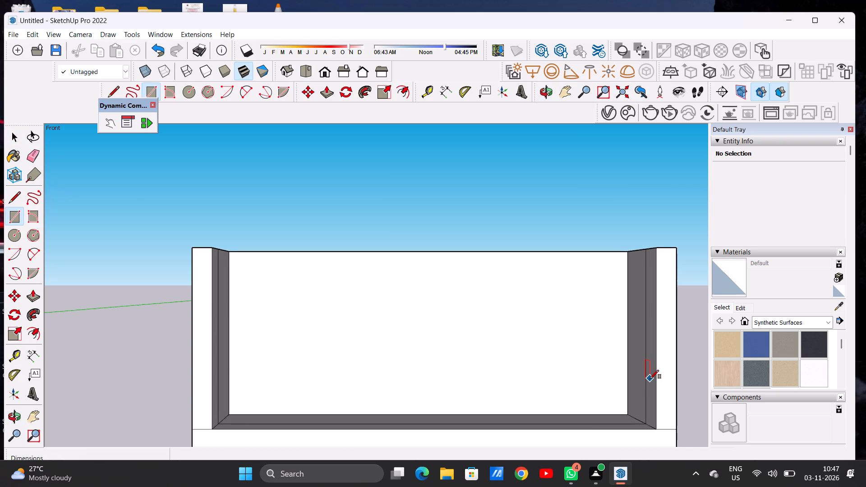
pyautogui.click(236, 414)
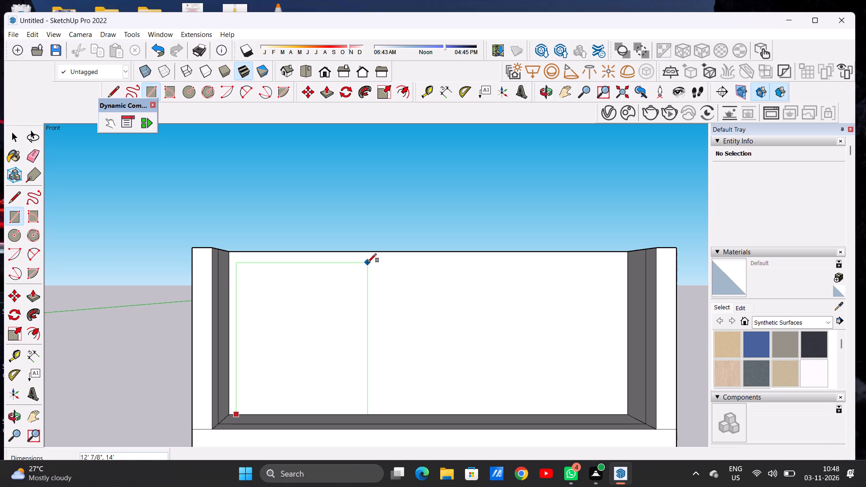
pyautogui.click(368, 262)
pyautogui.press('space')
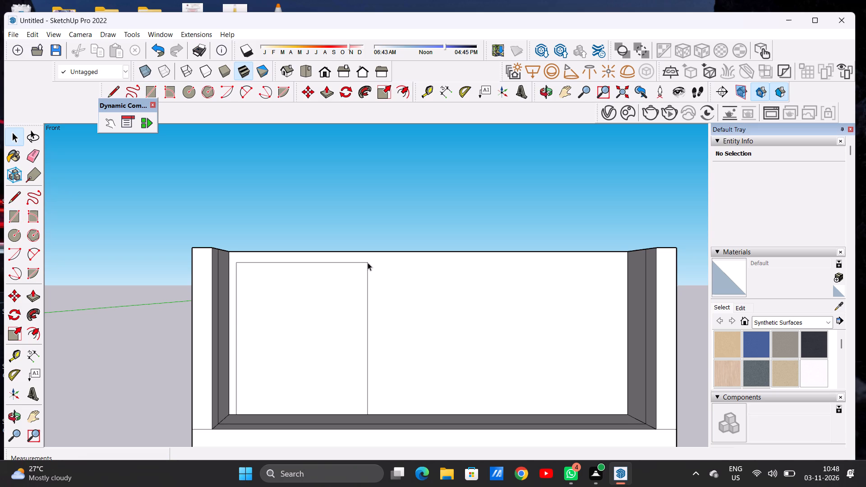
# Paint the rectangle on the cross wall with Fencing Metal Straight from the Landscaping, Fencing and Vegetation materials.
pyautogui.scroll(5, 305, 283)
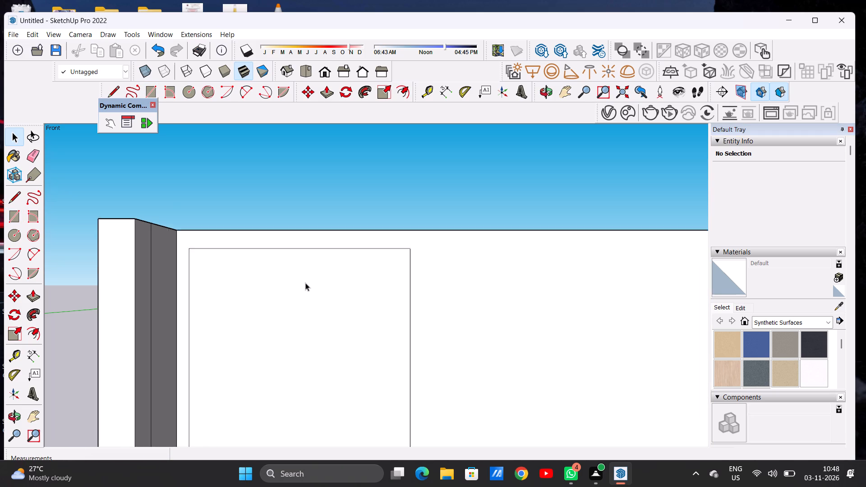
pyautogui.scroll(2, 305, 283)
pyautogui.scroll(-7, 382, 299)
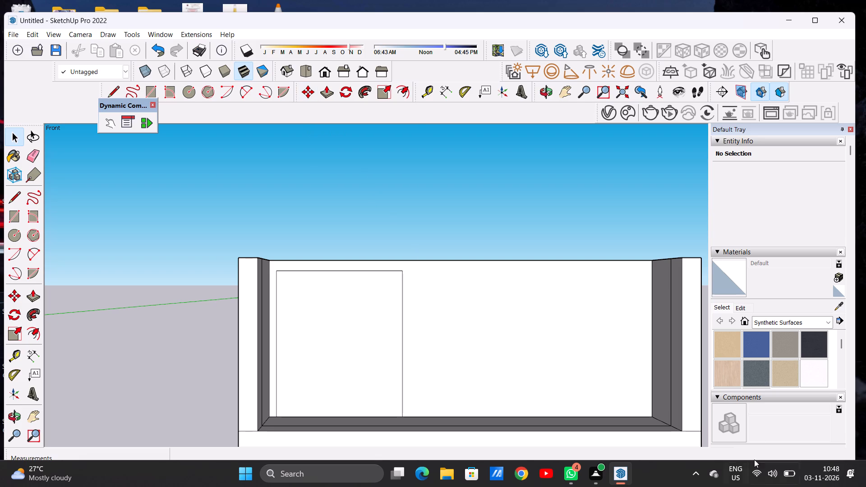
pyautogui.click(758, 323)
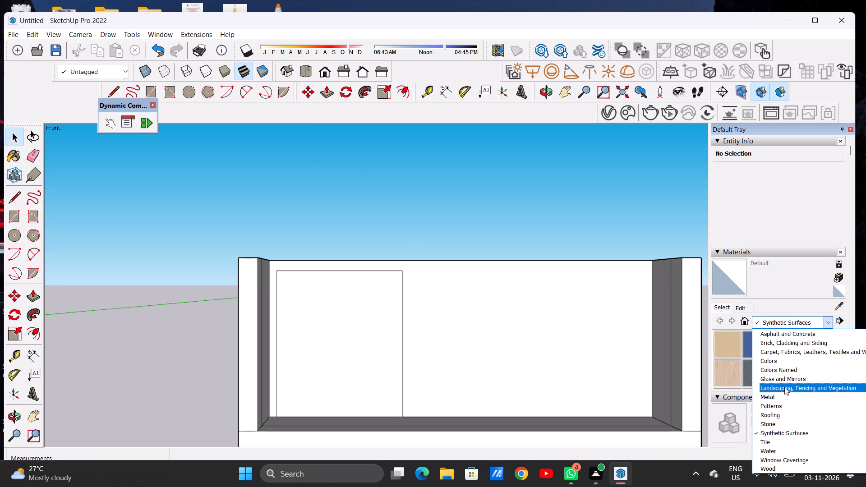
pyautogui.click(784, 389)
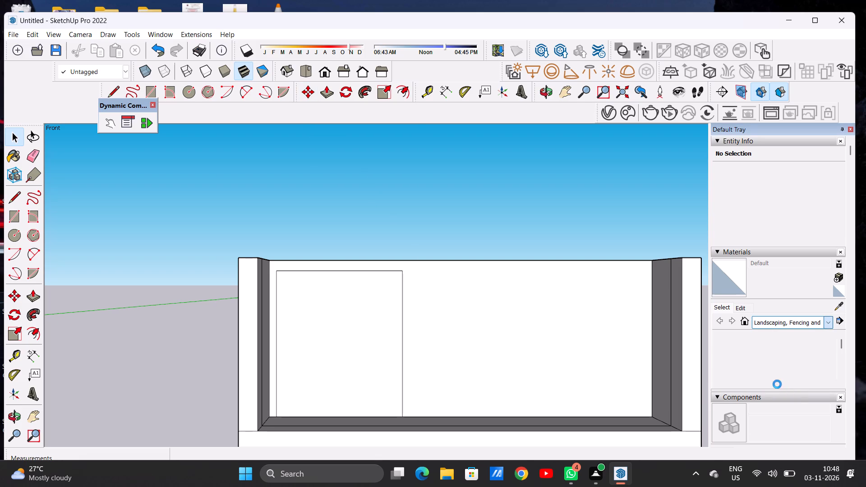
pyautogui.click(808, 371)
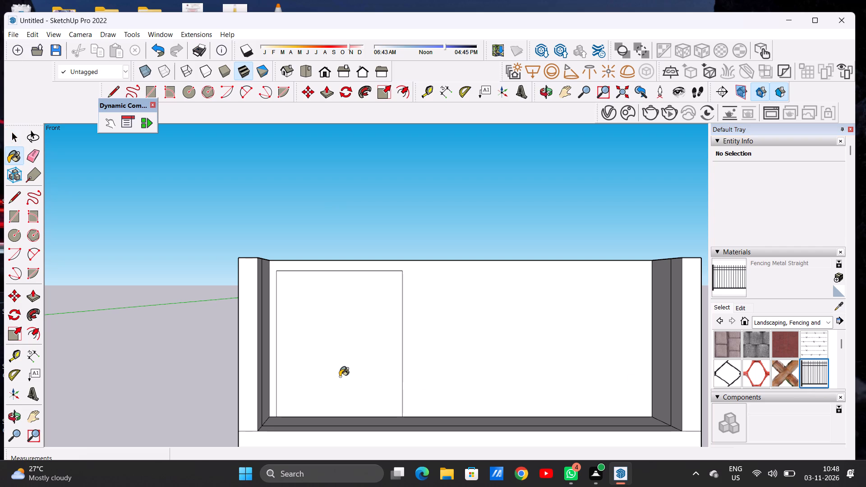
pyautogui.click(355, 323)
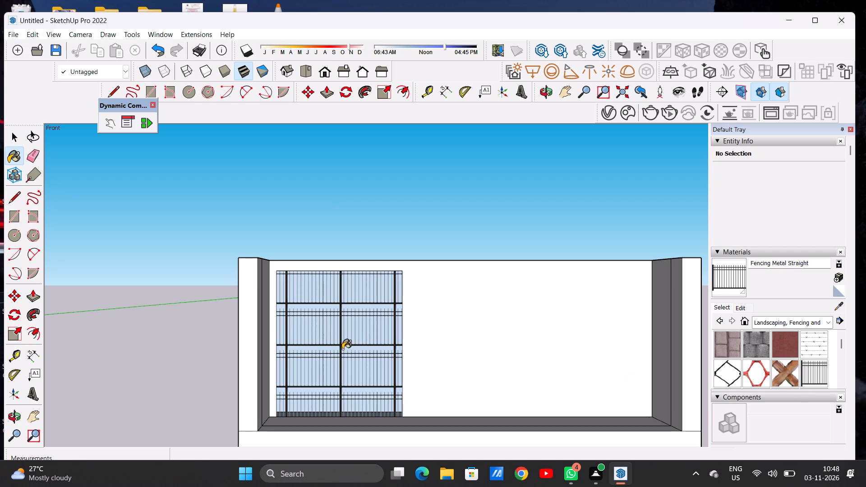
# Examine the fencing-textured opening on the cross wall up close and from a high corner angle.
pyautogui.scroll(6, 351, 353)
pyautogui.scroll(-4, 400, 344)
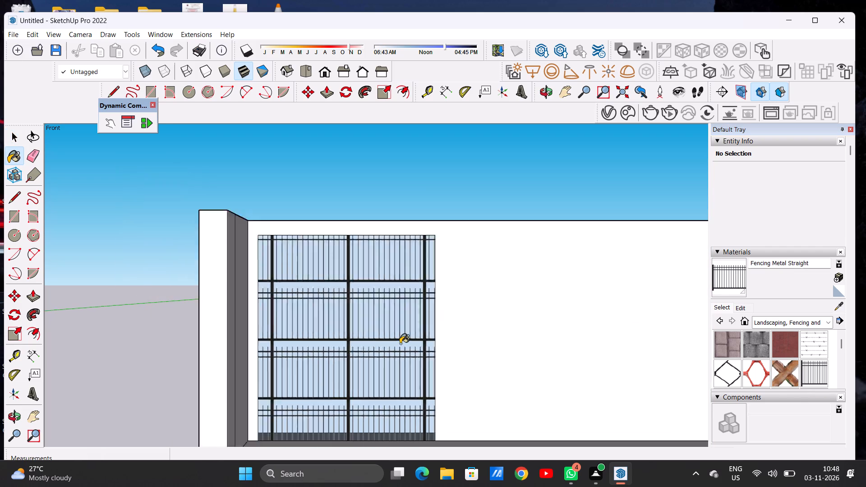
pyautogui.scroll(-4, 400, 344)
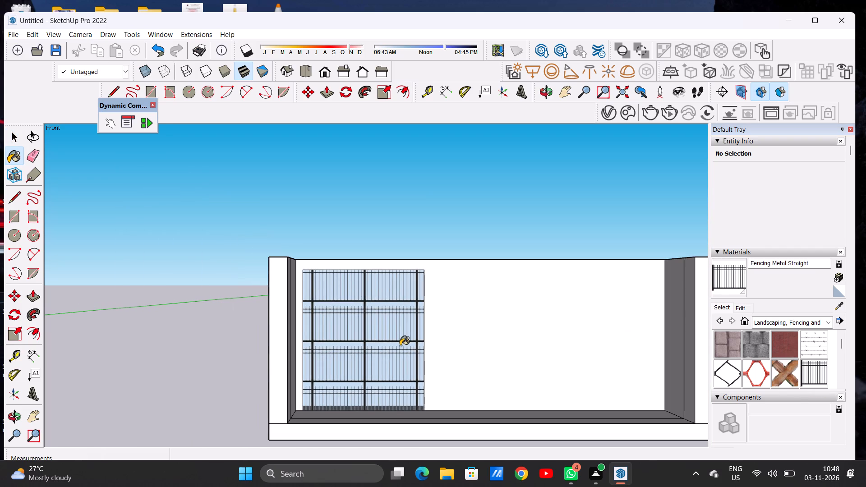
pyautogui.scroll(-2, 389, 301)
pyautogui.scroll(9, 401, 280)
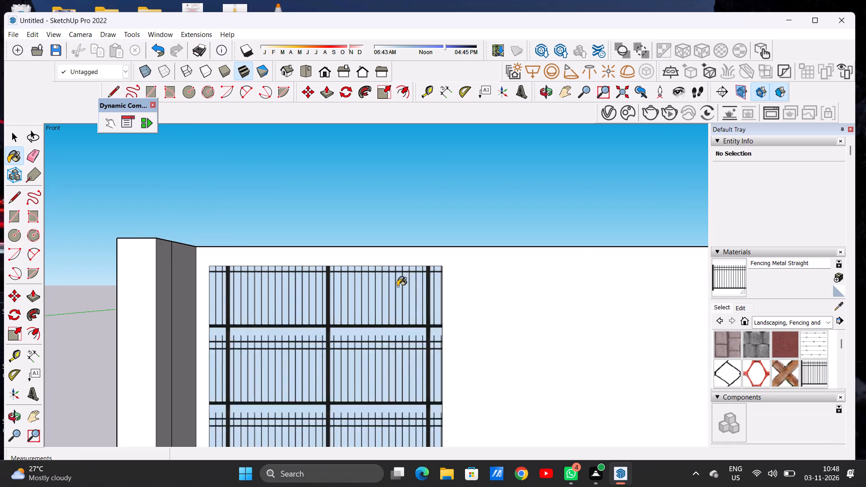
pyautogui.scroll(2, 397, 286)
pyautogui.scroll(-8, 403, 298)
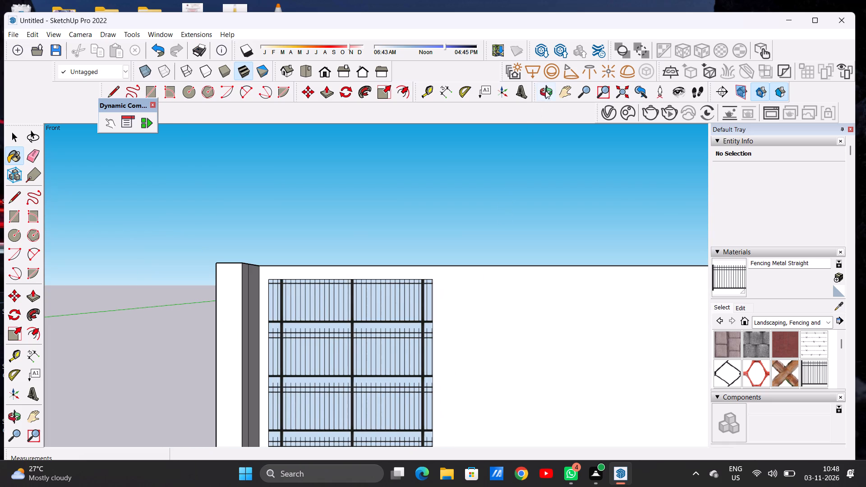
pyautogui.click(545, 91)
pyautogui.moveTo(512, 262); pyautogui.dragTo(359, 369)
pyautogui.click(359, 369)
pyautogui.scroll(-7, 491, 328)
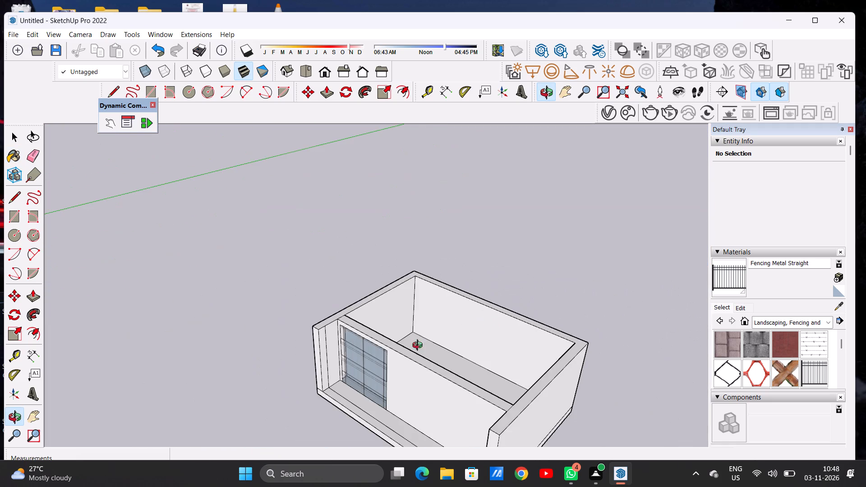
# Examine the fencing-textured opening from high, side and near-frontal angles and up close.
pyautogui.moveTo(316, 415); pyautogui.dragTo(476, 324)
pyautogui.scroll(2, 432, 347)
pyautogui.scroll(-1, 432, 347)
pyautogui.scroll(4, 432, 347)
pyautogui.moveTo(462, 318); pyautogui.dragTo(235, 395)
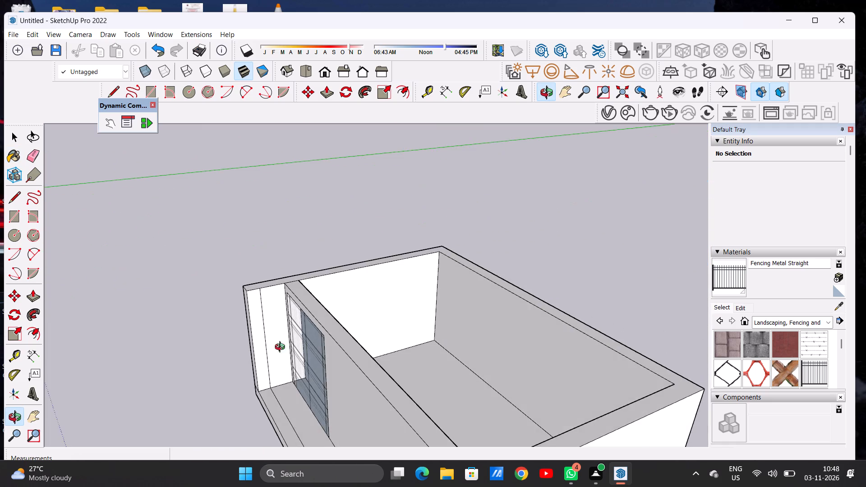
pyautogui.moveTo(364, 320); pyautogui.dragTo(439, 325)
pyautogui.moveTo(327, 362); pyautogui.dragTo(499, 326)
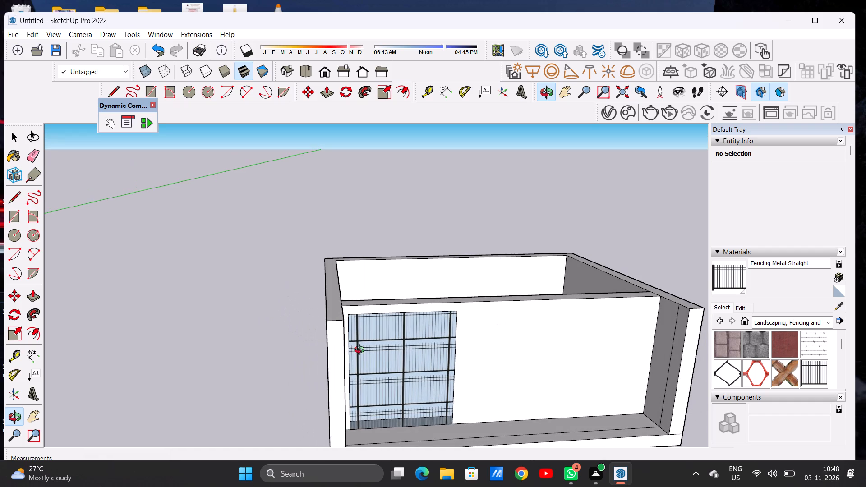
pyautogui.moveTo(339, 352); pyautogui.dragTo(309, 346)
pyautogui.scroll(-7, 308, 351)
pyautogui.scroll(6, 369, 365)
pyautogui.scroll(-1, 310, 390)
pyautogui.scroll(2, 310, 390)
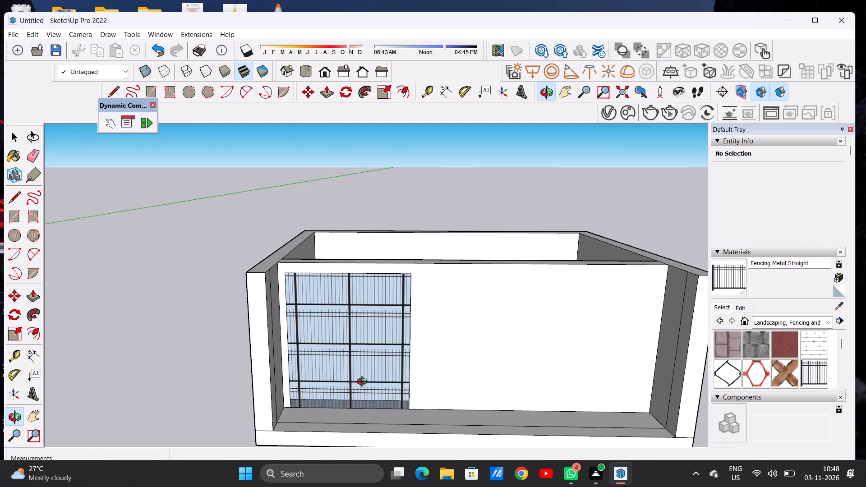
pyautogui.moveTo(362, 383); pyautogui.dragTo(358, 431)
pyautogui.moveTo(362, 413); pyautogui.dragTo(372, 353)
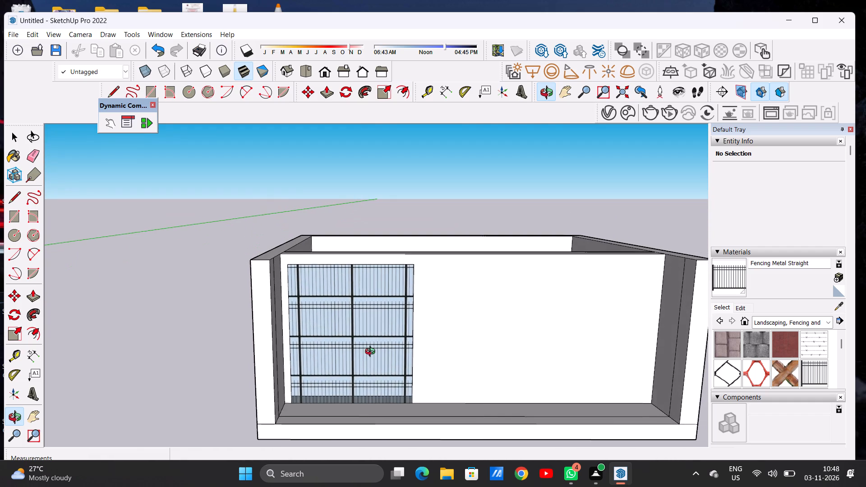
pyautogui.scroll(5, 372, 353)
pyautogui.scroll(-1, 372, 353)
pyautogui.scroll(2, 372, 353)
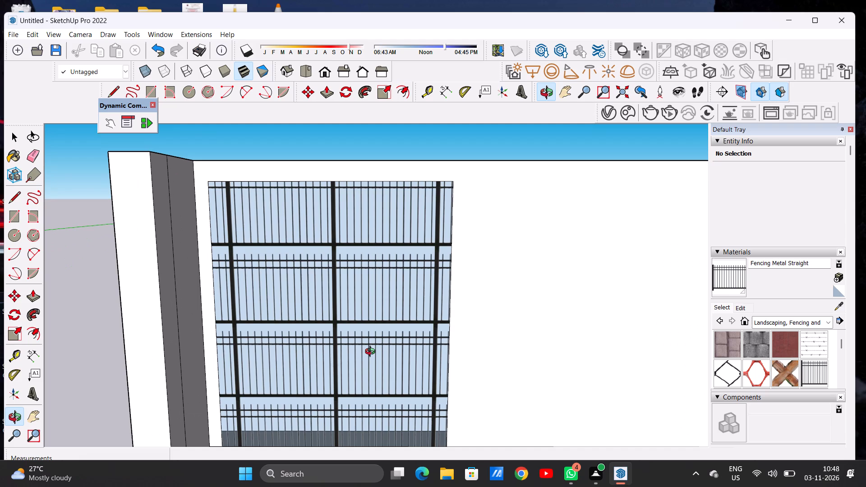
# Undo the fencing material applied to the rectangle on the cross wall.
pyautogui.press('space')
pyautogui.press('space')
pyautogui.scroll(-9, 372, 353)
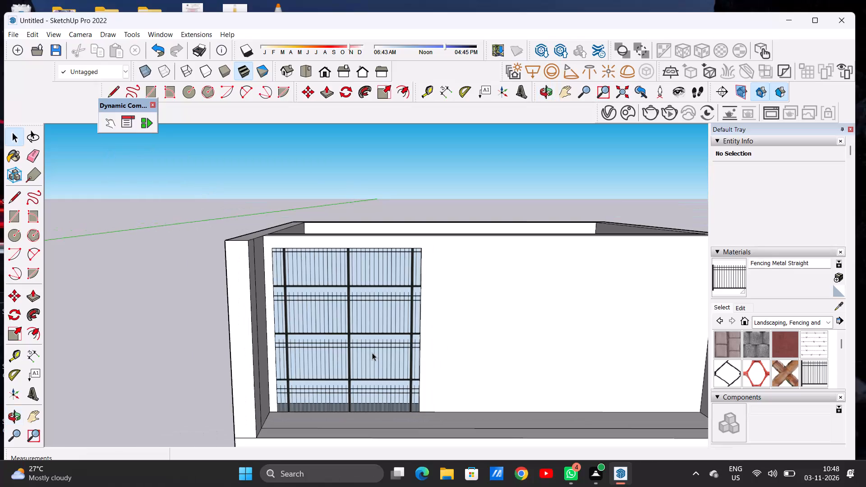
pyautogui.hotkey('ctrl', 'z')
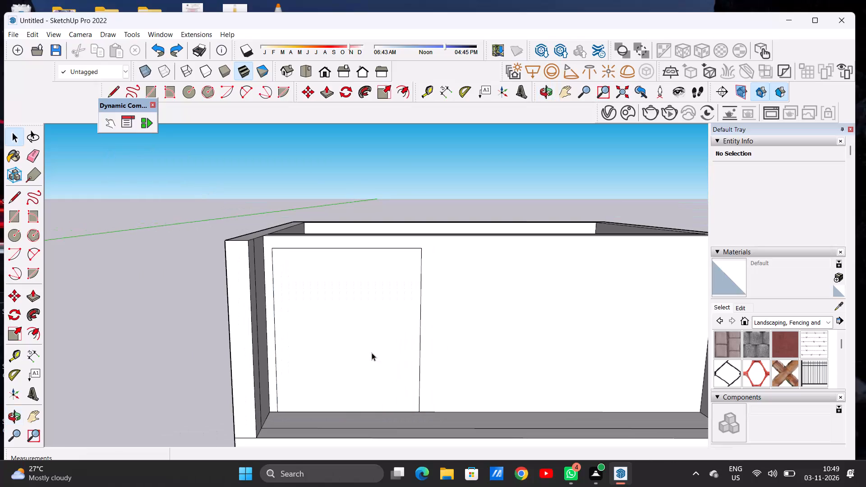
pyautogui.press('space')
# Examine the unpainted rectangle on the cross wall from high, low and oblique front angles.
pyautogui.scroll(-6, 373, 358)
pyautogui.scroll(6, 378, 277)
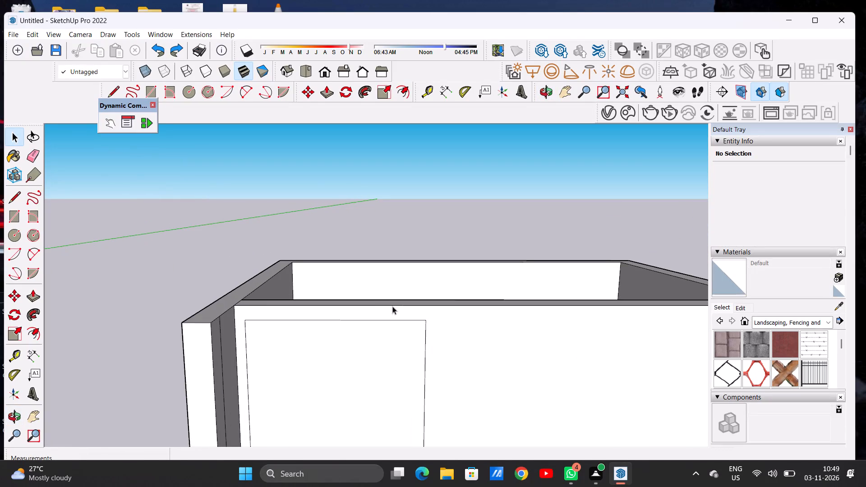
pyautogui.scroll(-7, 412, 308)
pyautogui.click(542, 88)
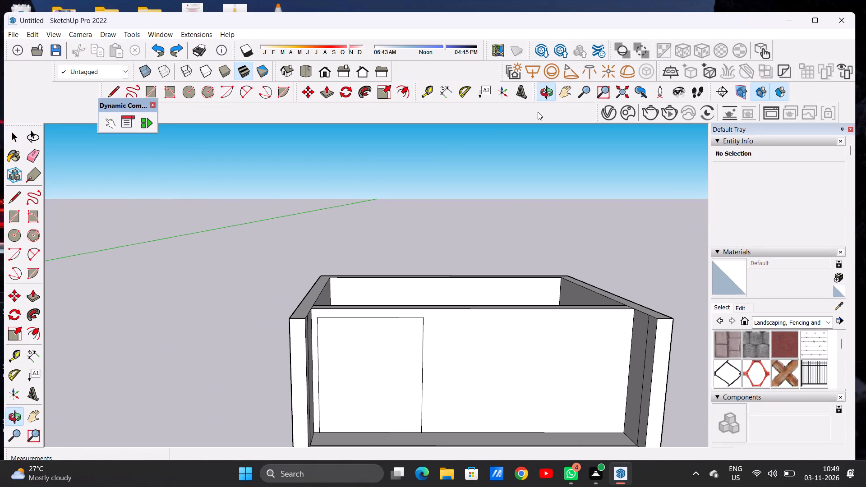
pyautogui.moveTo(502, 339); pyautogui.dragTo(452, 407)
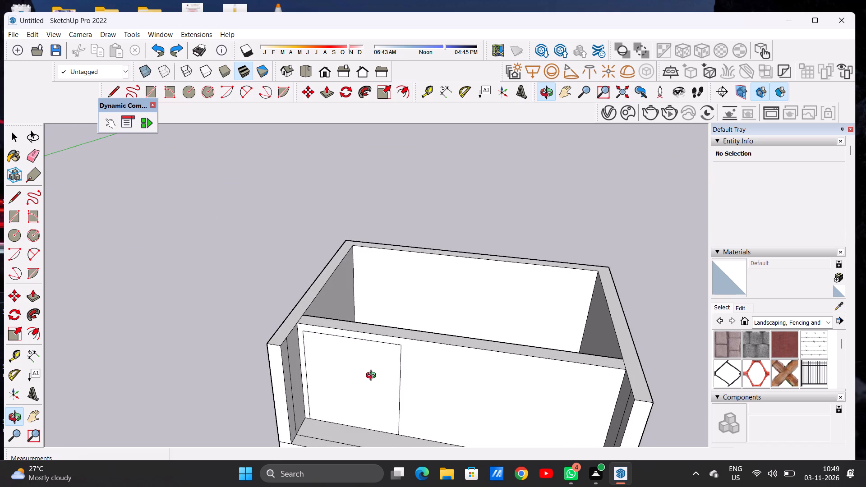
pyautogui.scroll(-6, 373, 377)
pyautogui.scroll(1, 373, 377)
pyautogui.scroll(-1, 373, 377)
pyautogui.scroll(5, 373, 377)
pyautogui.moveTo(373, 359); pyautogui.dragTo(428, 292)
pyautogui.click(428, 292)
pyautogui.moveTo(428, 301); pyautogui.dragTo(428, 307)
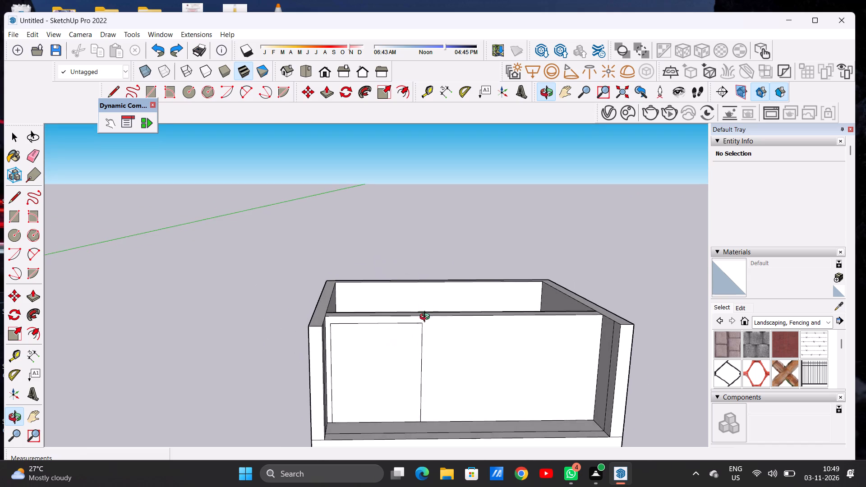
pyautogui.scroll(-6, 288, 347)
pyautogui.scroll(6, 338, 382)
pyautogui.moveTo(360, 380); pyautogui.dragTo(364, 290)
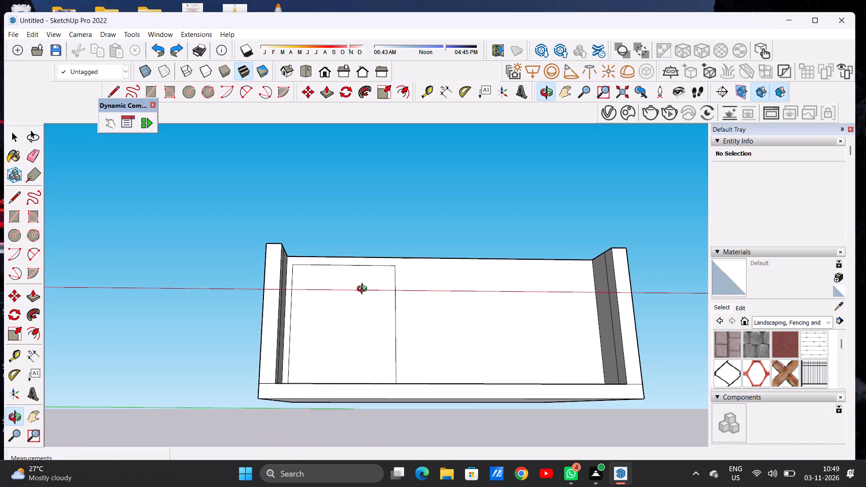
pyautogui.moveTo(364, 290); pyautogui.dragTo(339, 394)
pyautogui.moveTo(422, 329); pyautogui.dragTo(383, 326)
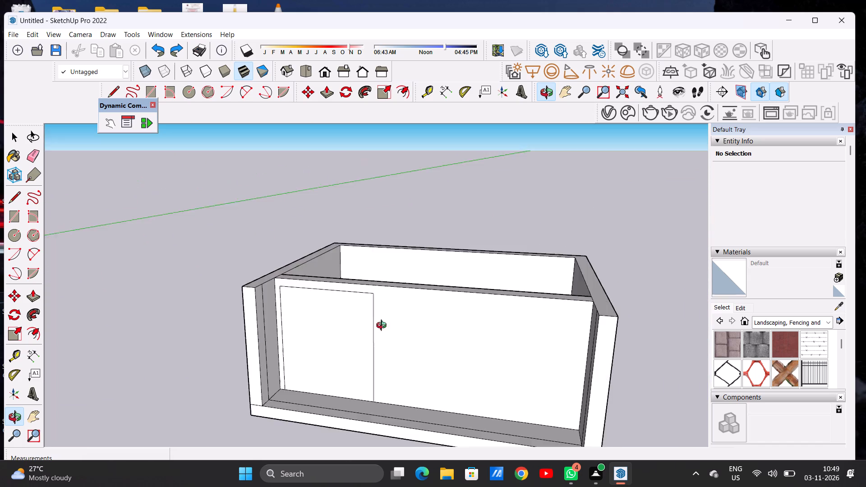
pyautogui.moveTo(383, 326); pyautogui.dragTo(419, 296)
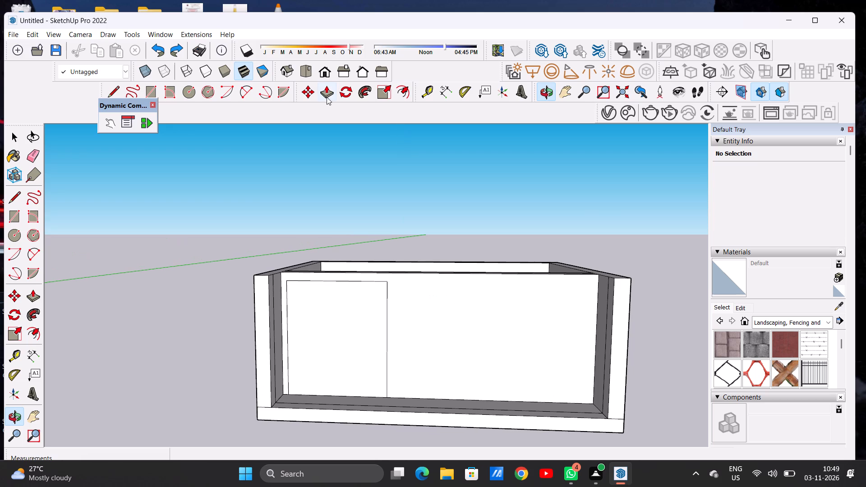
# Inspect the cross wall and its rectangle in the Front view and from slightly raised angles.
pyautogui.click(324, 71)
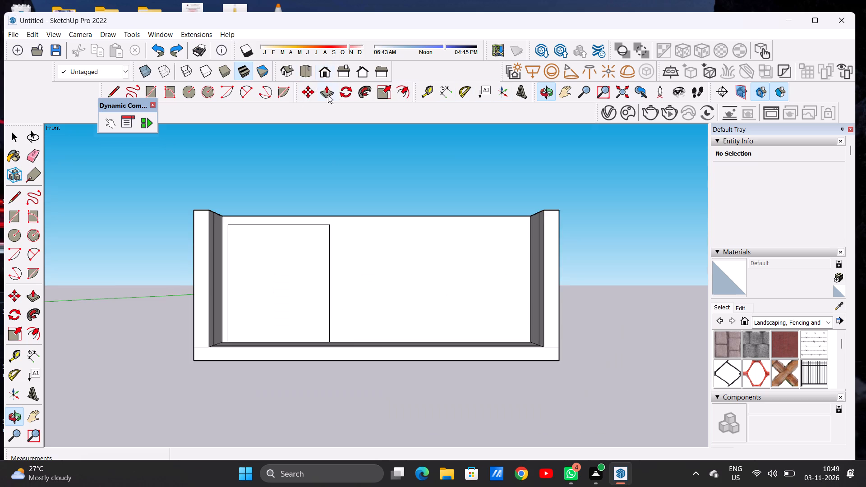
pyautogui.scroll(-5, 385, 354)
pyautogui.scroll(6, 328, 259)
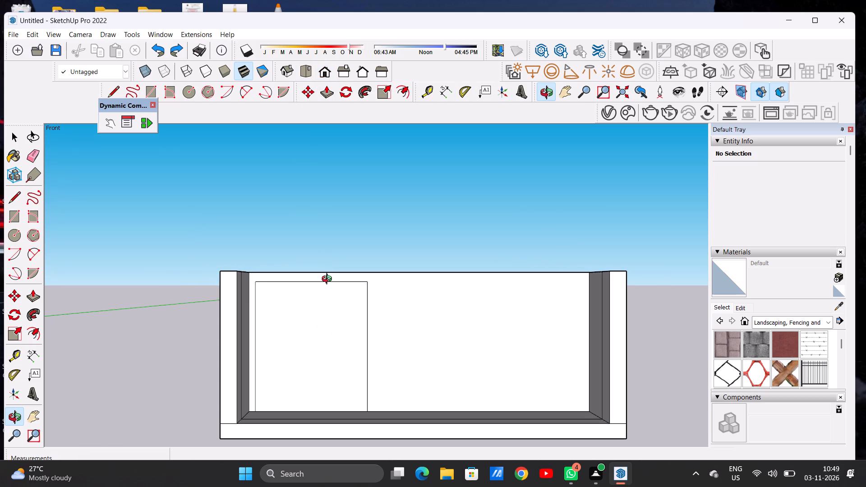
pyautogui.scroll(1, 329, 280)
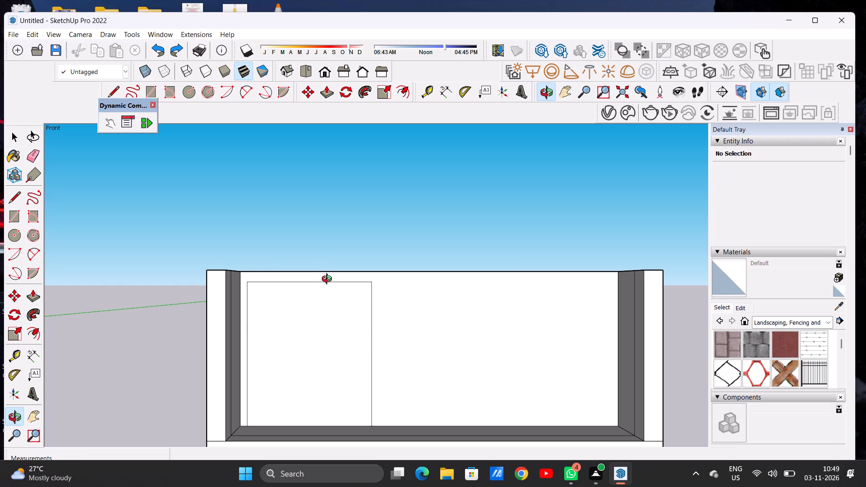
pyautogui.scroll(-2, 328, 301)
pyautogui.scroll(1, 350, 281)
pyautogui.moveTo(397, 265); pyautogui.dragTo(358, 340)
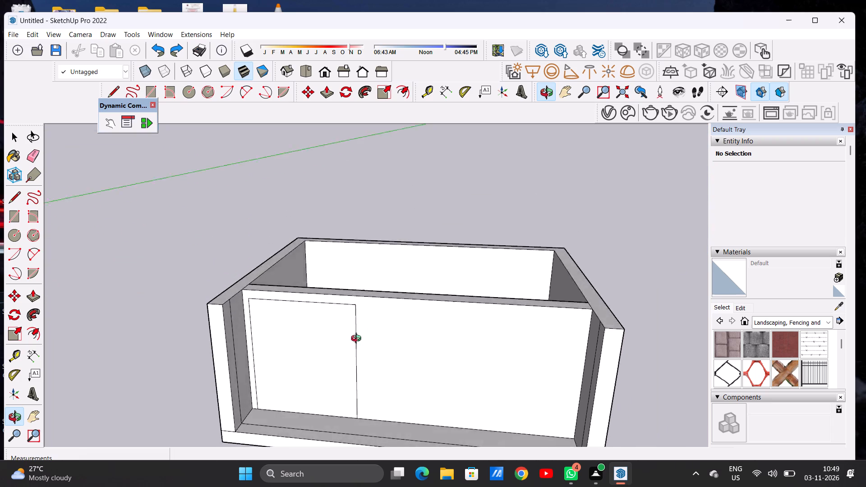
pyautogui.moveTo(358, 340); pyautogui.dragTo(387, 302)
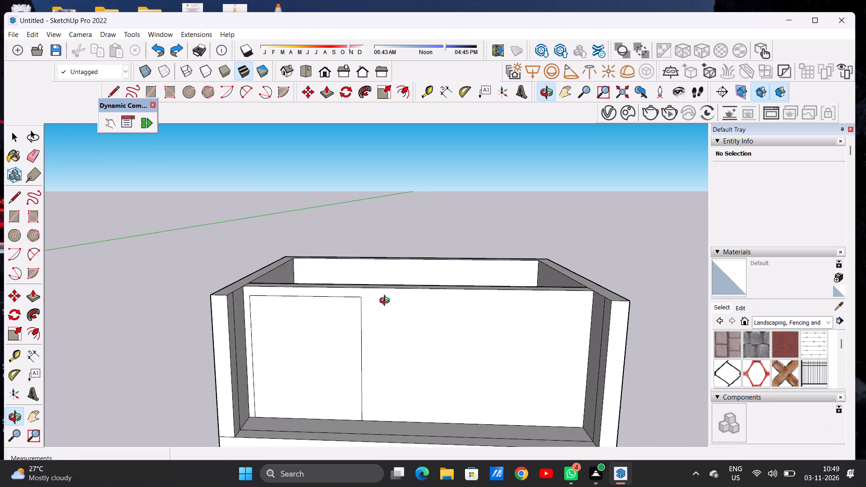
pyautogui.moveTo(387, 302); pyautogui.dragTo(394, 301)
pyautogui.scroll(3, 295, 337)
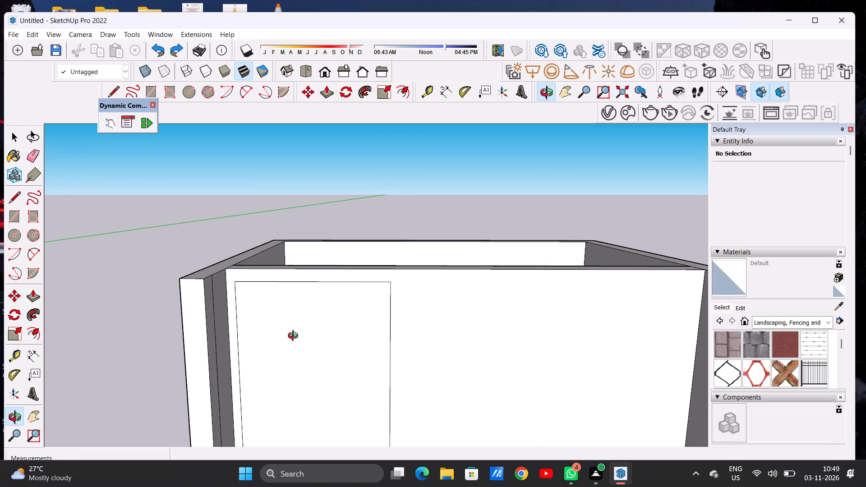
pyautogui.scroll(-9, 338, 330)
pyautogui.moveTo(335, 343); pyautogui.dragTo(335, 342)
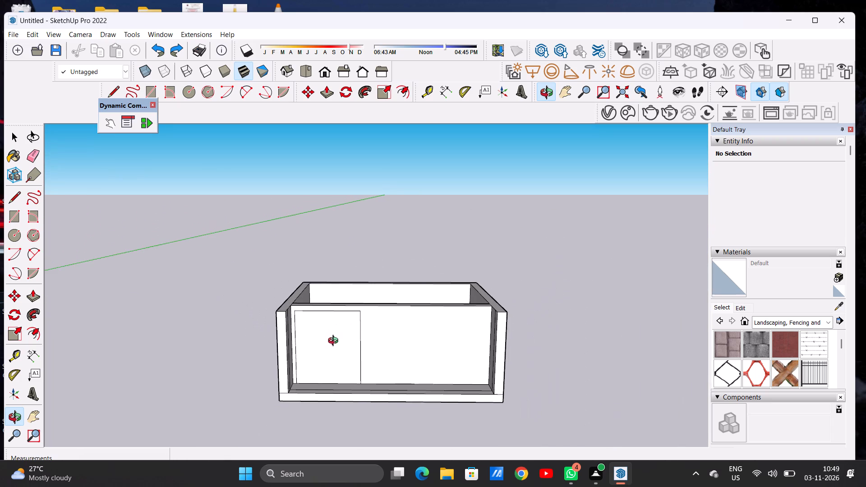
pyautogui.moveTo(335, 342); pyautogui.dragTo(337, 324)
pyautogui.scroll(9, 355, 313)
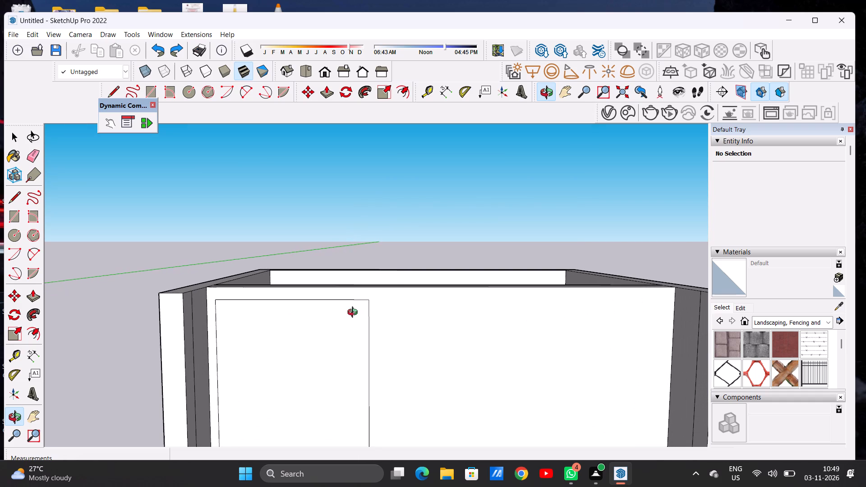
# Push the rectangle about 1' 10 1/2" through the cross wall's thickness with Push/Pull to cut an opening.
pyautogui.press('n')
pyautogui.press('p')
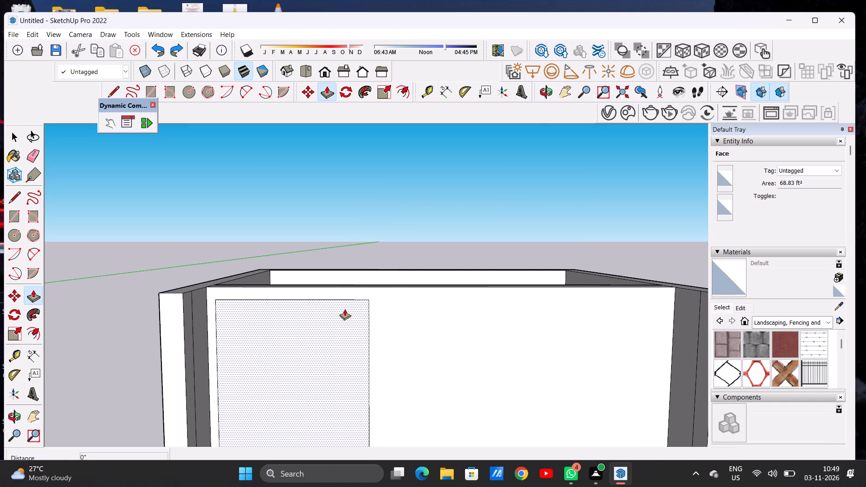
pyautogui.press('space')
pyautogui.write('O')
pyautogui.moveTo(355, 307); pyautogui.dragTo(311, 388)
pyautogui.press('p')
pyautogui.click(300, 389)
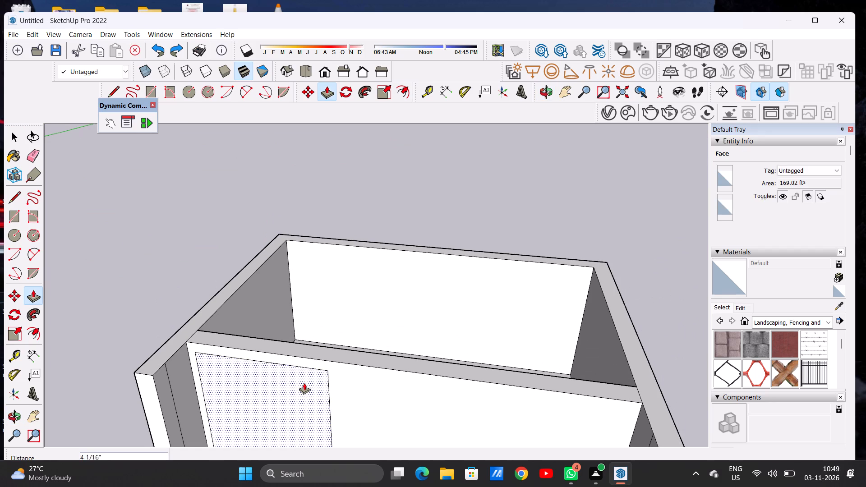
pyautogui.click(334, 346)
pyautogui.press('space')
# Draw a line about 12' 1" long across the front base of the opening, between its bottom corners, to close it with a face.
pyautogui.scroll(-9, 358, 347)
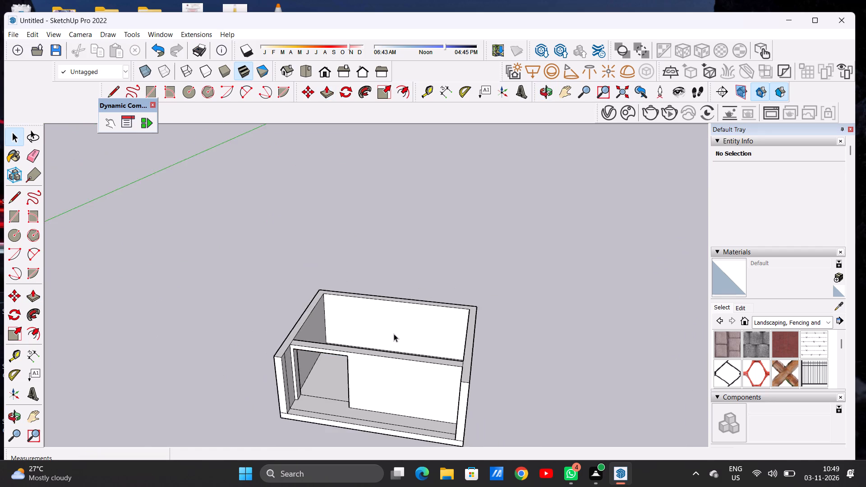
pyautogui.scroll(-3, 394, 334)
pyautogui.moveTo(353, 360); pyautogui.dragTo(354, 345)
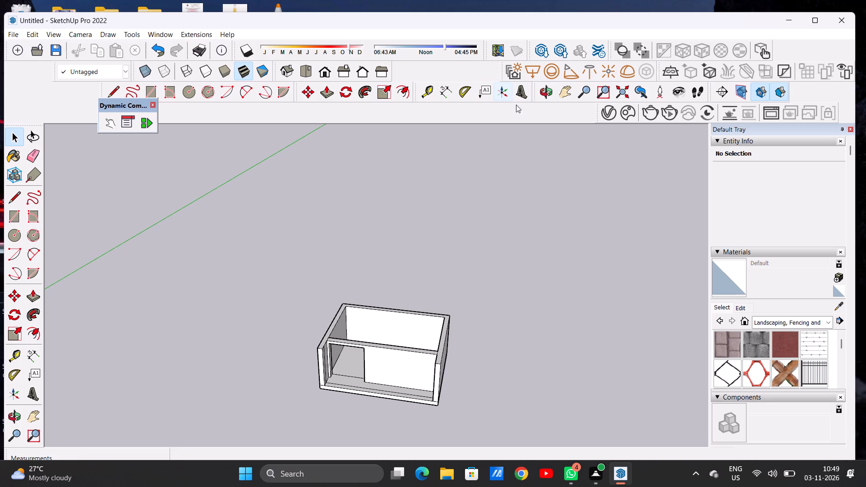
pyautogui.click(548, 93)
pyautogui.moveTo(338, 406); pyautogui.dragTo(369, 350)
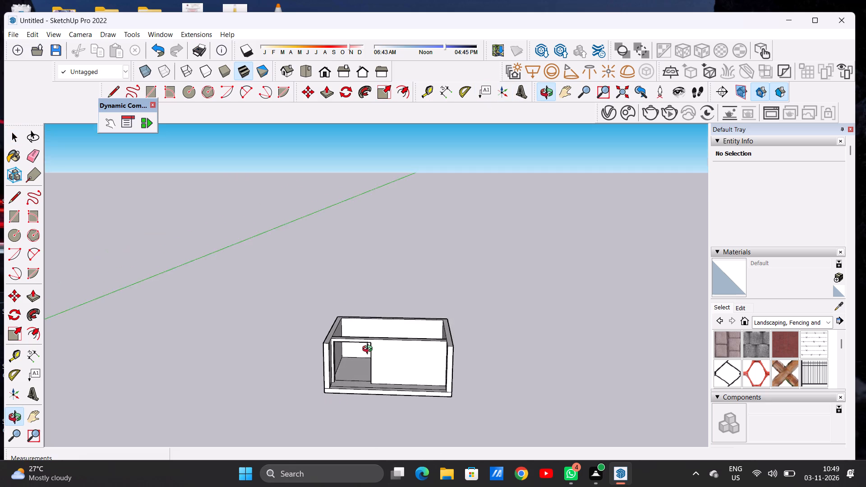
pyautogui.moveTo(369, 350); pyautogui.dragTo(371, 342)
pyautogui.scroll(5, 367, 357)
pyautogui.moveTo(362, 408); pyautogui.dragTo(358, 426)
pyautogui.moveTo(358, 416); pyautogui.dragTo(359, 422)
pyautogui.scroll(5, 353, 413)
pyautogui.press('space')
pyautogui.write('L')
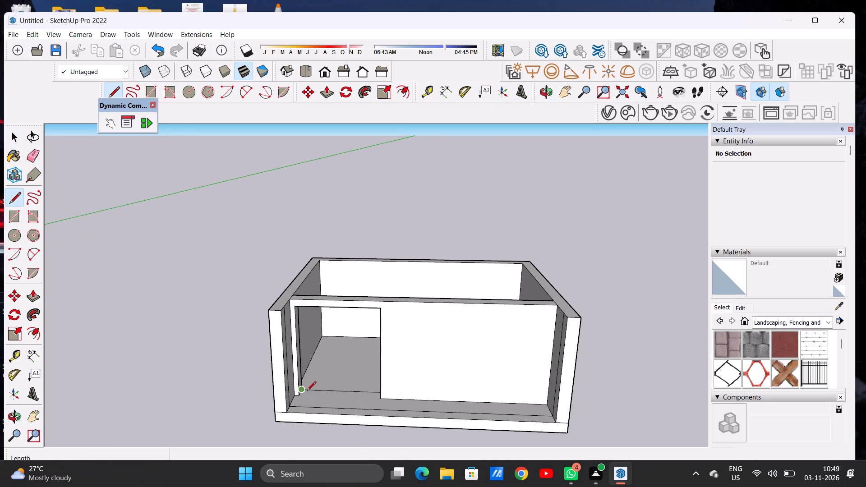
pyautogui.click(298, 399)
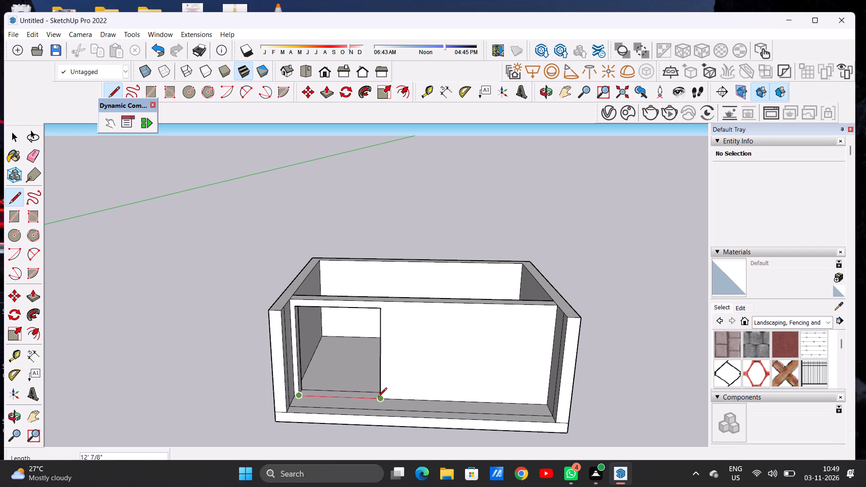
pyautogui.click(378, 398)
pyautogui.press('space')
# Examine the closed opening and the cross wall from above, from the side and from the front.
pyautogui.write('O')
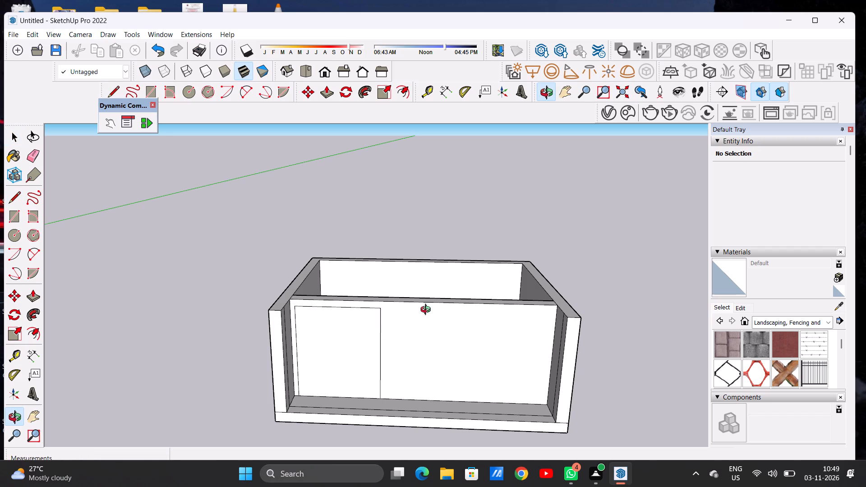
pyautogui.moveTo(428, 313); pyautogui.dragTo(264, 393)
pyautogui.moveTo(463, 276); pyautogui.dragTo(264, 284)
pyautogui.moveTo(241, 281); pyautogui.dragTo(413, 279)
pyautogui.moveTo(335, 338); pyautogui.dragTo(340, 338)
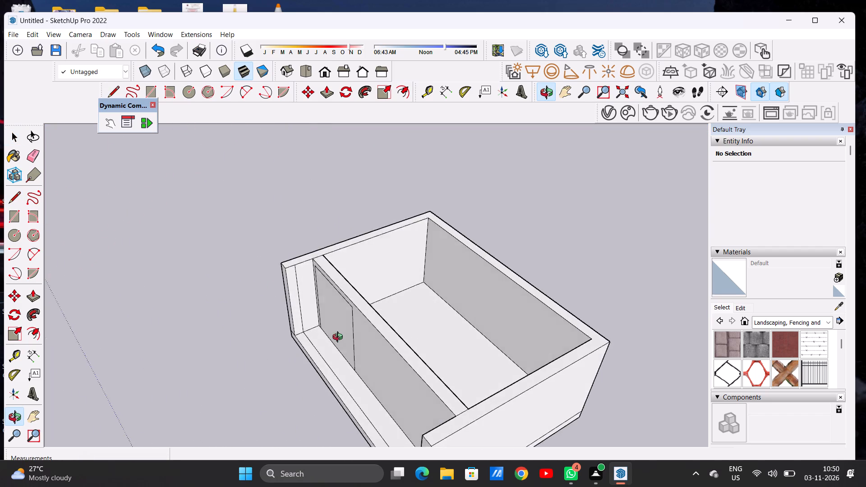
pyautogui.moveTo(340, 338); pyautogui.dragTo(525, 299)
pyautogui.moveTo(401, 330); pyautogui.dragTo(441, 275)
pyautogui.scroll(-4, 304, 380)
pyautogui.scroll(1, 304, 382)
pyautogui.scroll(-2, 304, 382)
pyautogui.moveTo(373, 362); pyautogui.dragTo(348, 345)
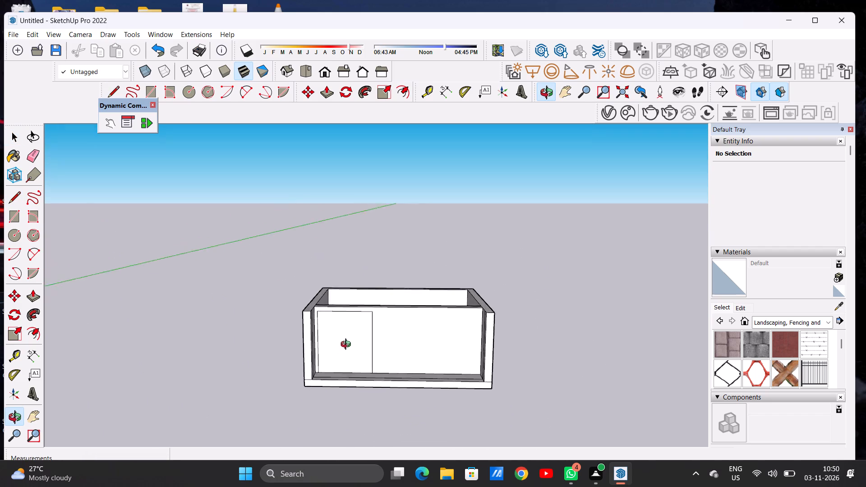
pyautogui.moveTo(348, 345); pyautogui.dragTo(352, 340)
pyautogui.scroll(4, 355, 339)
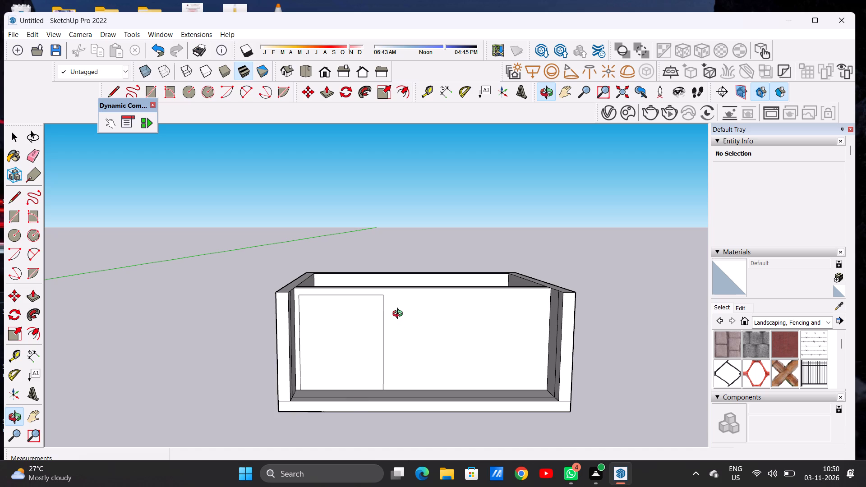
pyautogui.scroll(-1, 400, 315)
pyautogui.keyDown('ctrl'); pyautogui.scroll(1, 400, 315); pyautogui.keyUp('ctrl')
pyautogui.keyDown('ctrl'); pyautogui.scroll(-1, 400, 315); pyautogui.keyUp('ctrl')
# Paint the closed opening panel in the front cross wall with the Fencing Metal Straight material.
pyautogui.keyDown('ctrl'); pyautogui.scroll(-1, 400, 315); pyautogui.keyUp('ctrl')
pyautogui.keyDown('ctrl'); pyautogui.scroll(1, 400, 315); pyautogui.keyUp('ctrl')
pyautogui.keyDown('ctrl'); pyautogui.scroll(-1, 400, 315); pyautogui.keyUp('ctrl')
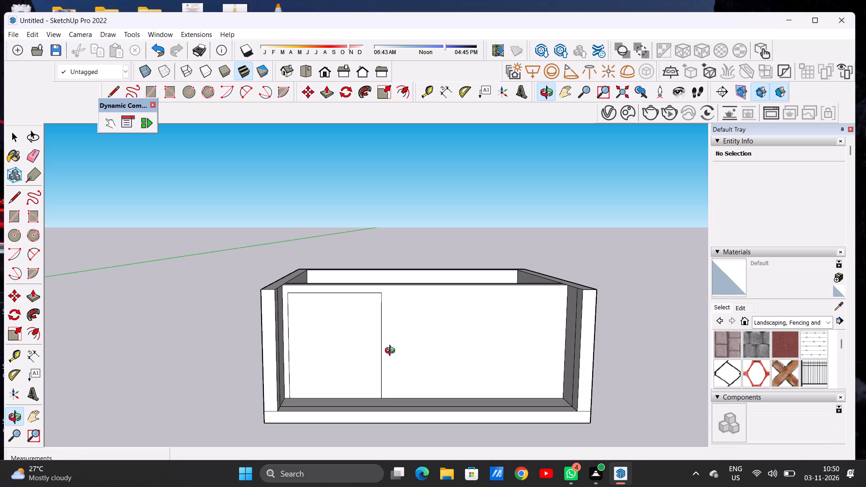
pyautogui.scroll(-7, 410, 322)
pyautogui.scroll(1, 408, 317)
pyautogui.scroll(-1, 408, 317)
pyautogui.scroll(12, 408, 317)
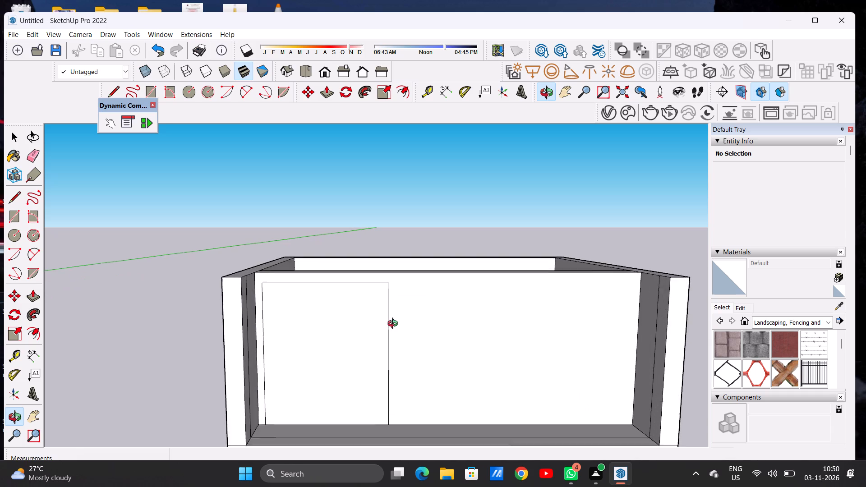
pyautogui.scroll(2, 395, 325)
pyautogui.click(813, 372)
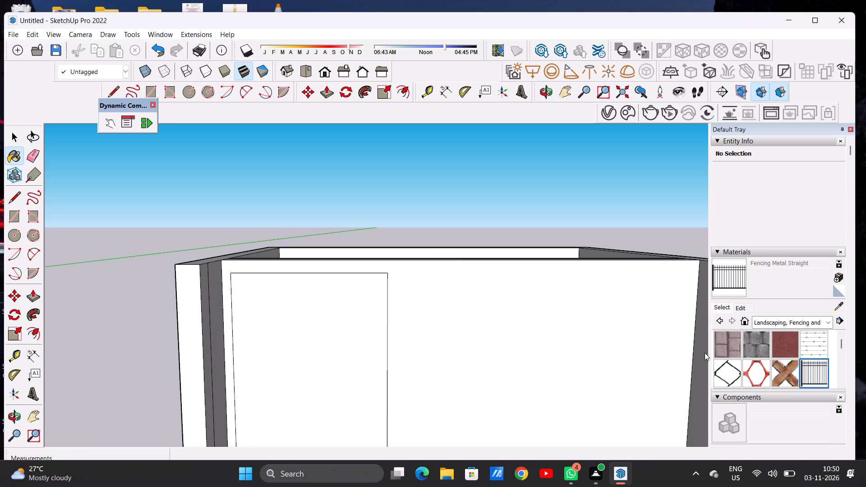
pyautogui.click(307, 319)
# Examine the fence-textured opening panel up close and from farther away.
pyautogui.scroll(-5, 339, 305)
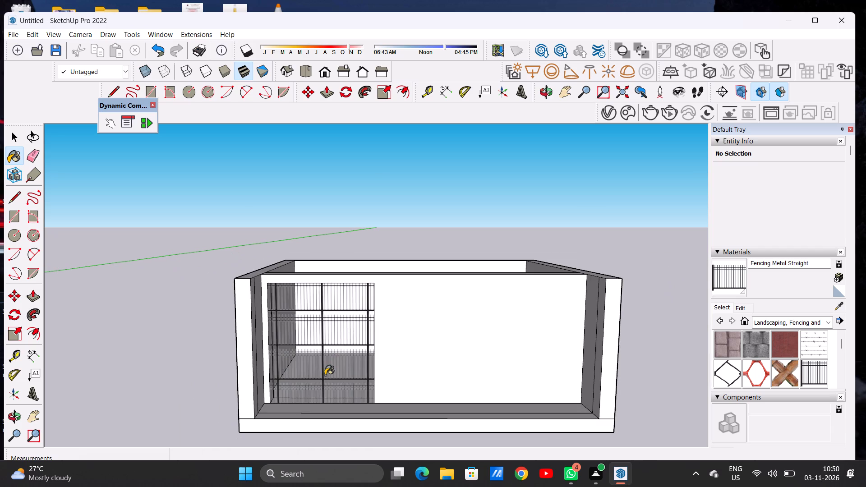
pyautogui.scroll(7, 325, 375)
pyautogui.scroll(-2, 325, 375)
pyautogui.scroll(4, 325, 375)
pyautogui.scroll(-6, 361, 337)
pyautogui.scroll(1, 365, 331)
pyautogui.scroll(-2, 365, 331)
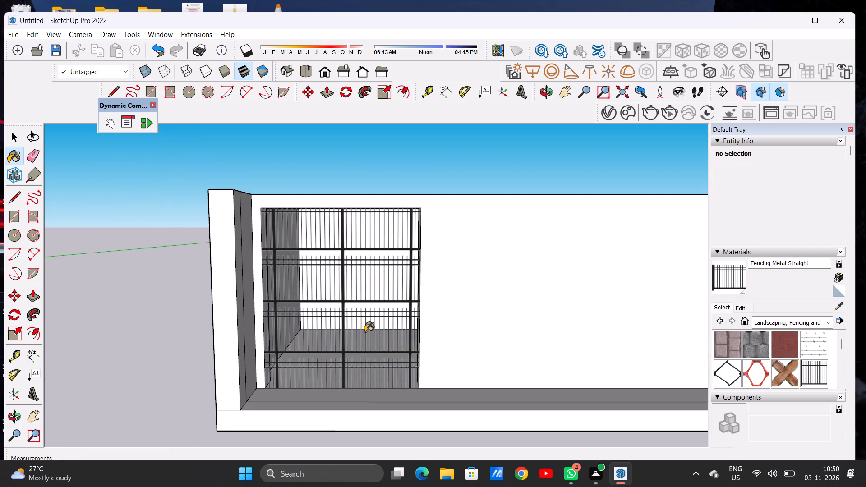
# Look through the Landscaping, Fencing and Vegetation materials for other options for the opening panel.
pyautogui.scroll(-5, 795, 360)
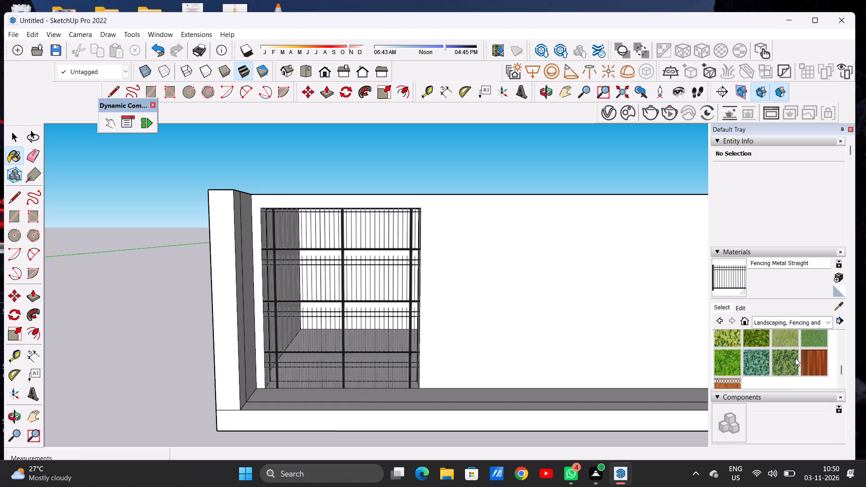
pyautogui.scroll(-1, 795, 358)
pyautogui.scroll(4, 795, 358)
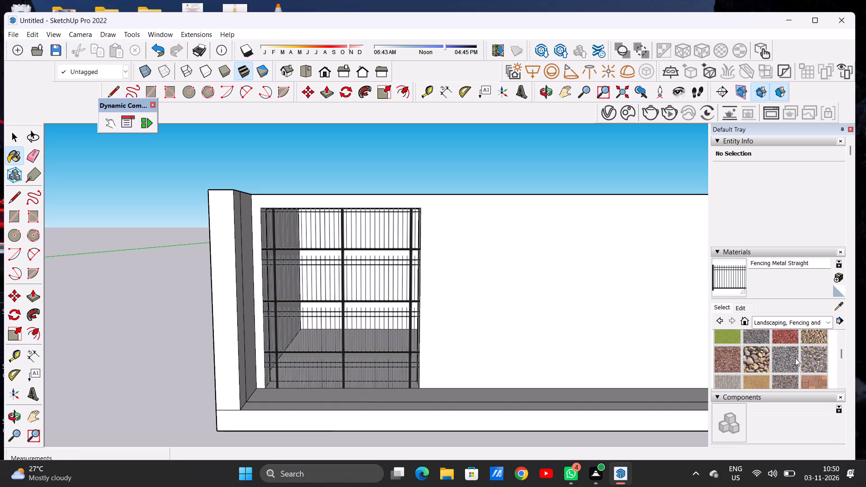
pyautogui.scroll(-1, 795, 358)
pyautogui.scroll(3, 795, 358)
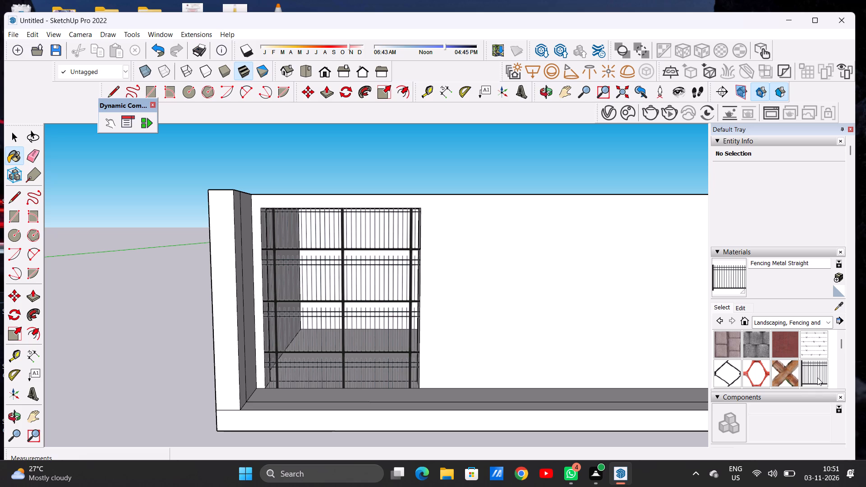
pyautogui.scroll(20, 335, 304)
pyautogui.scroll(2, 335, 304)
pyautogui.scroll(-2, 344, 311)
pyautogui.scroll(5, 344, 311)
pyautogui.scroll(-11, 347, 322)
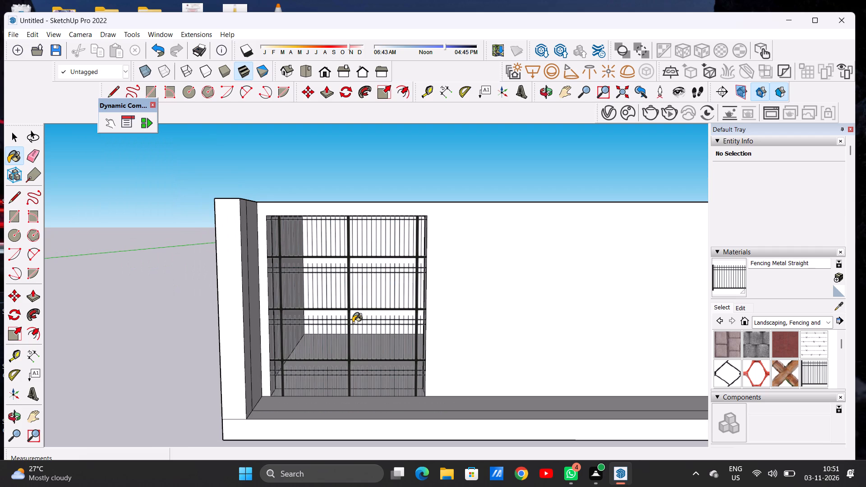
# Browse the Patterns material collection for a finish for the opening panel.
pyautogui.click(758, 318)
pyautogui.click(777, 404)
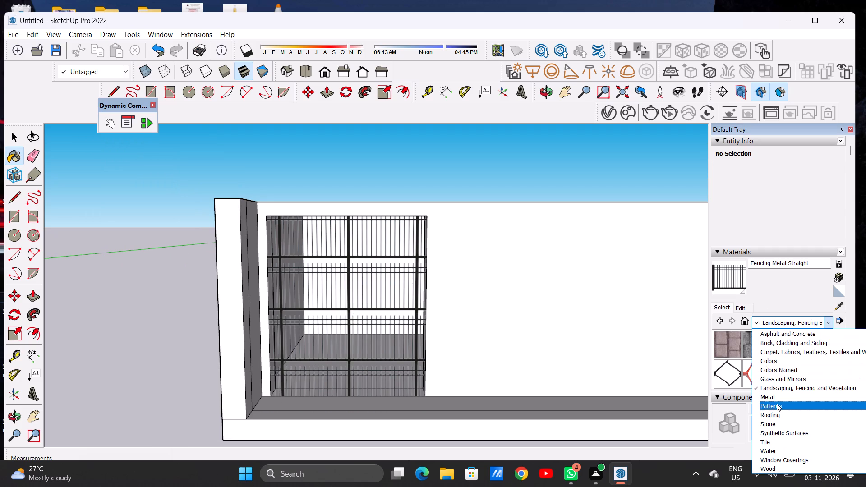
pyautogui.scroll(-2, 778, 364)
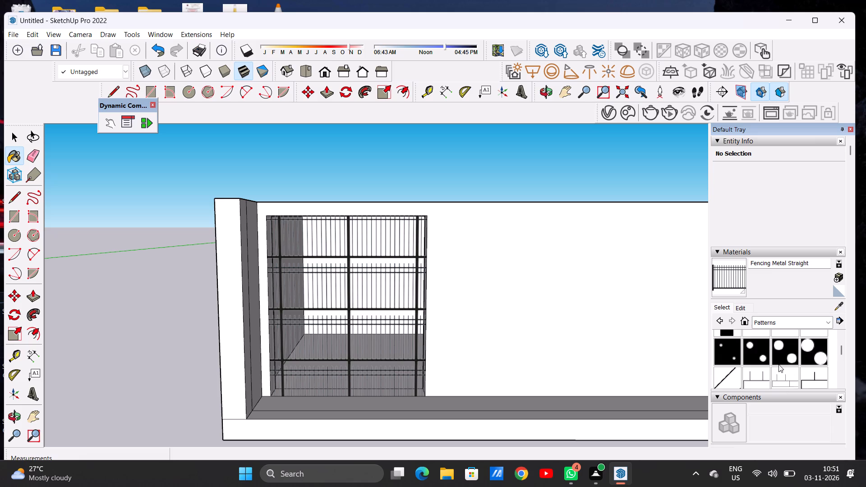
pyautogui.scroll(-3, 778, 364)
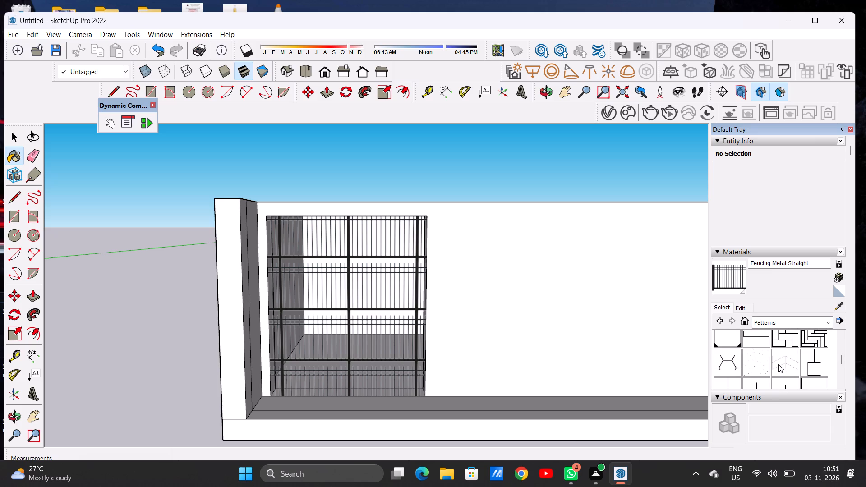
pyautogui.scroll(-3, 778, 364)
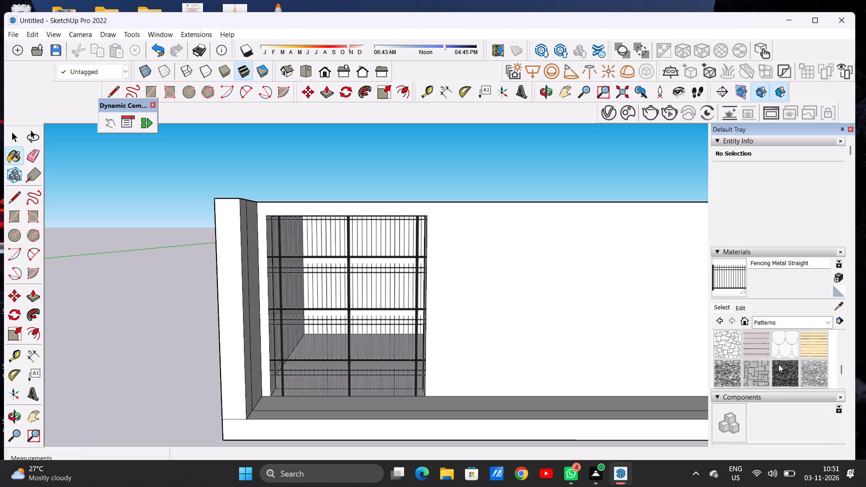
pyautogui.scroll(-1, 778, 364)
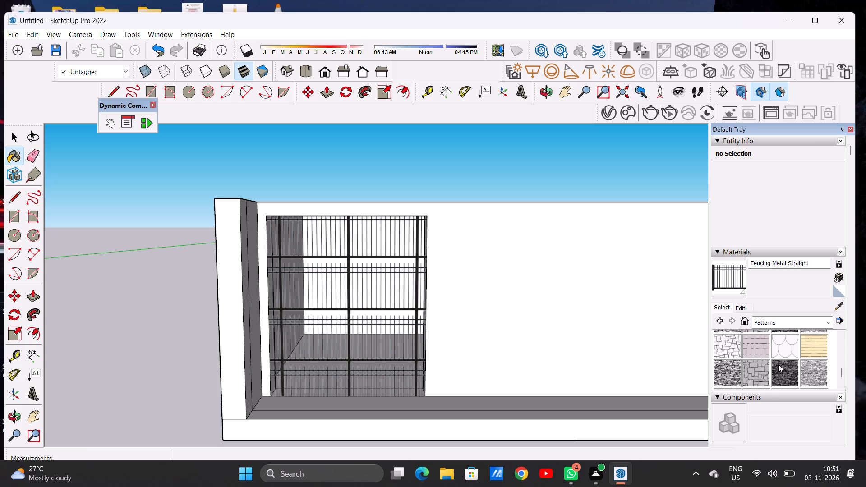
pyautogui.scroll(-1, 778, 364)
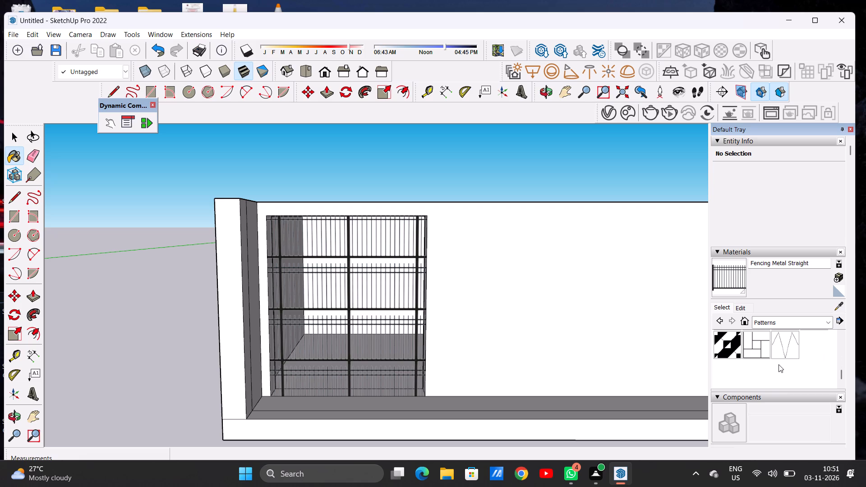
pyautogui.scroll(1, 778, 364)
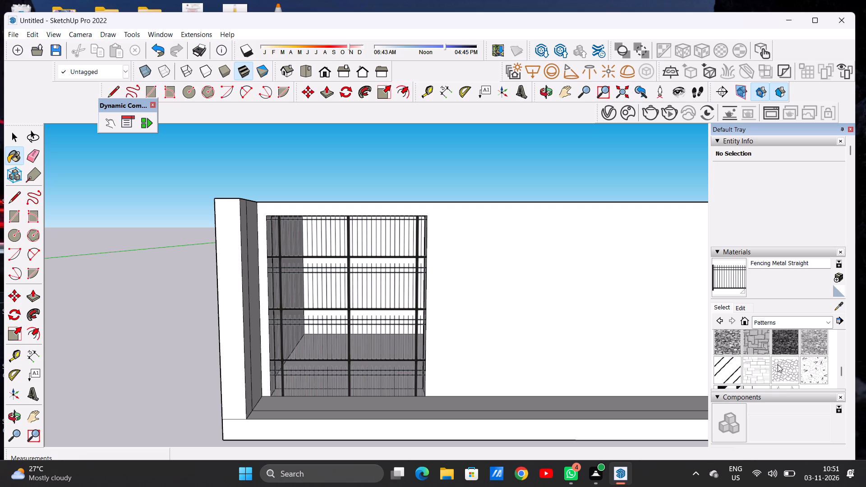
pyautogui.scroll(2, 777, 359)
pyautogui.scroll(-1, 777, 359)
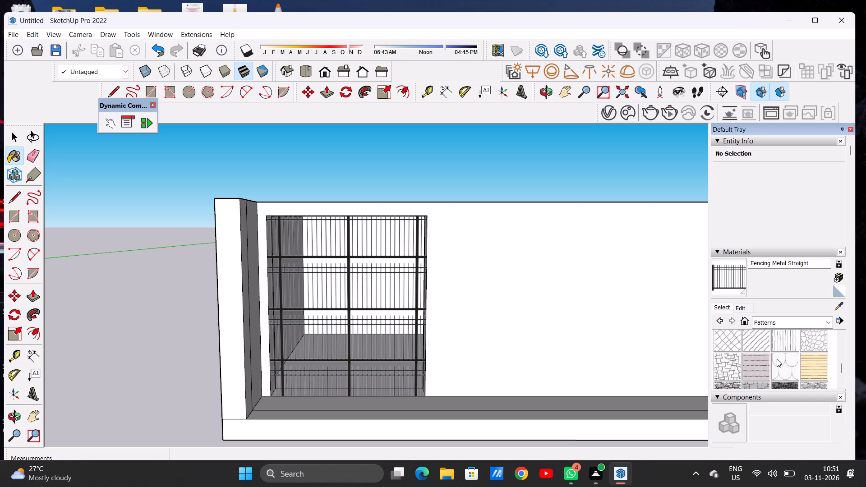
pyautogui.scroll(4, 777, 359)
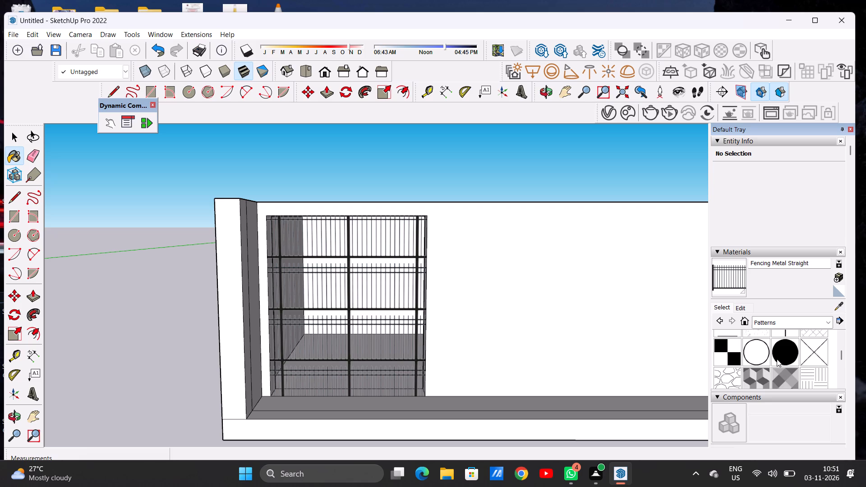
pyautogui.scroll(2, 777, 359)
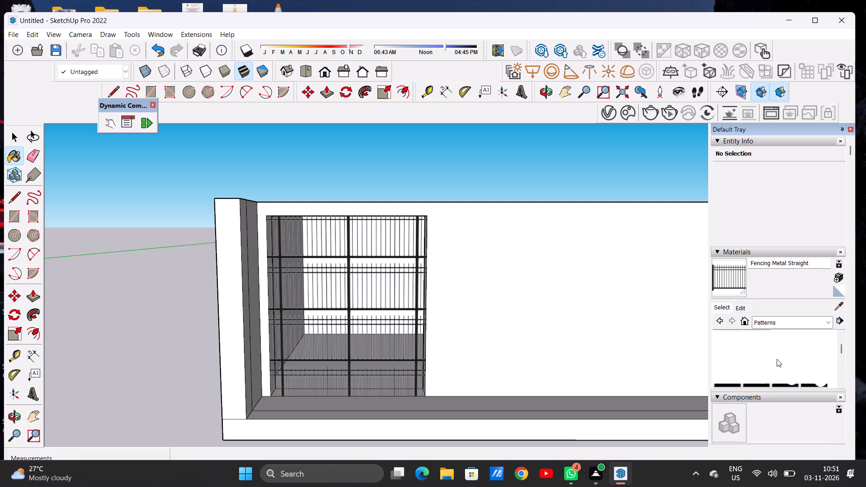
pyautogui.scroll(3, 777, 359)
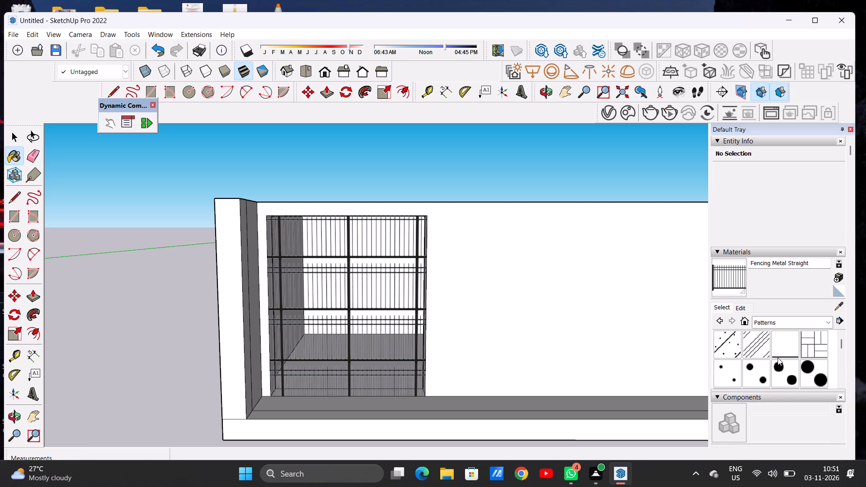
pyautogui.scroll(3, 778, 358)
pyautogui.scroll(-3, 755, 348)
# Show the Synthetic Surfaces material collection.
pyautogui.click(721, 305)
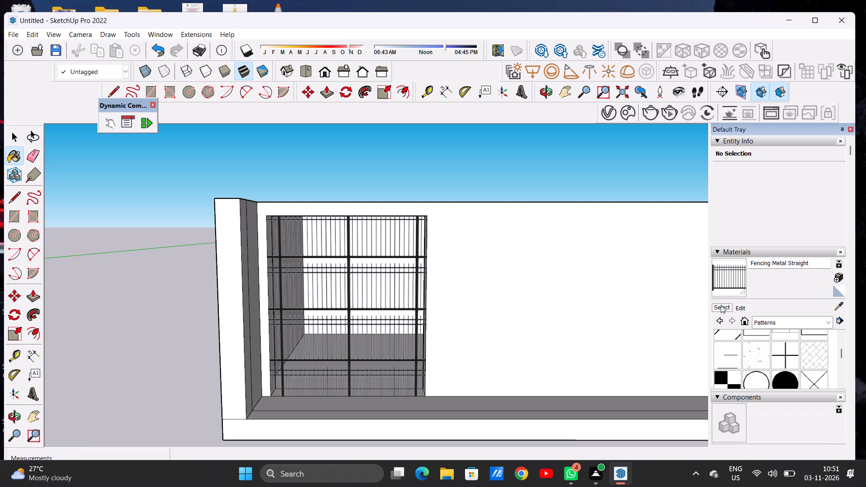
pyautogui.click(769, 318)
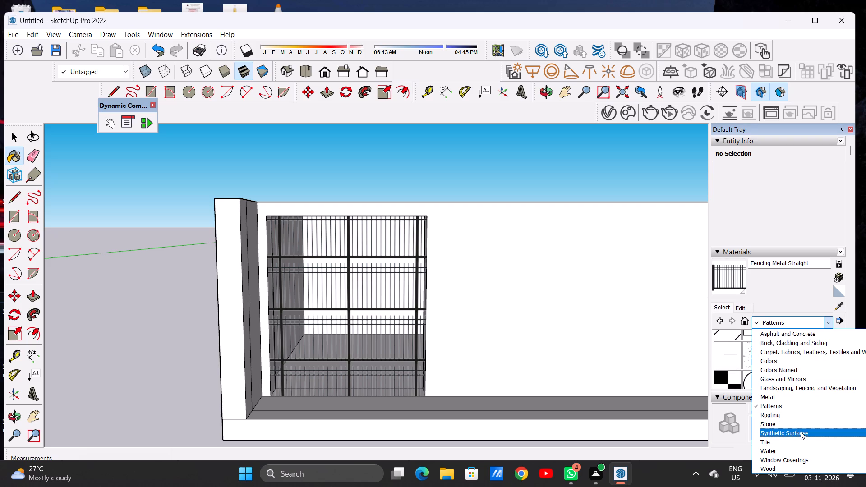
pyautogui.click(800, 436)
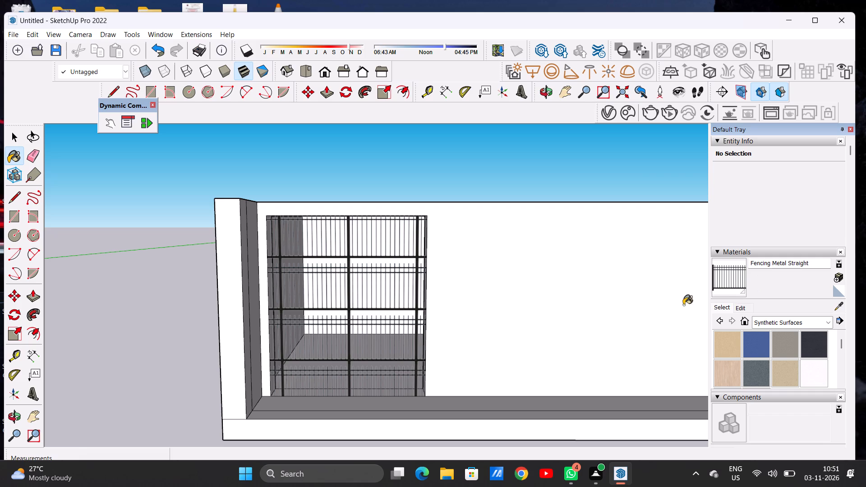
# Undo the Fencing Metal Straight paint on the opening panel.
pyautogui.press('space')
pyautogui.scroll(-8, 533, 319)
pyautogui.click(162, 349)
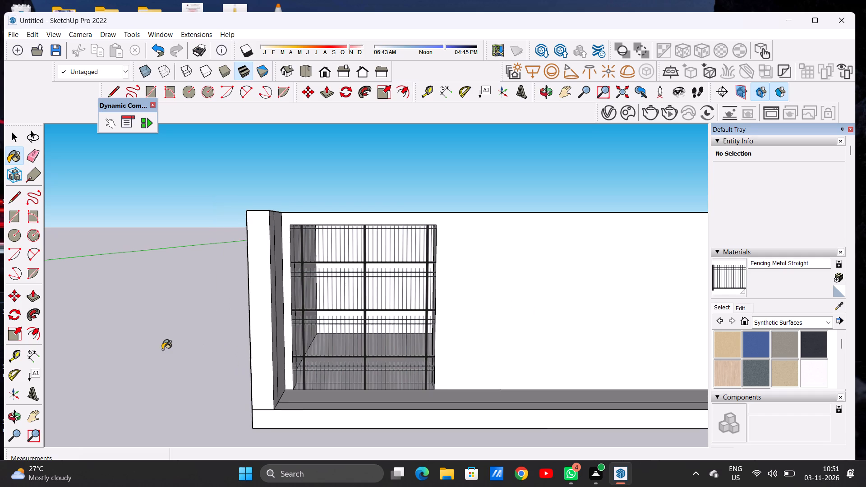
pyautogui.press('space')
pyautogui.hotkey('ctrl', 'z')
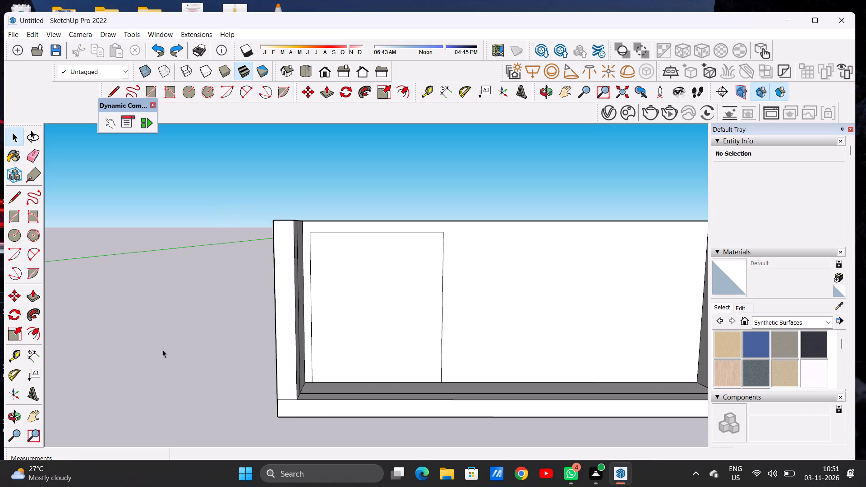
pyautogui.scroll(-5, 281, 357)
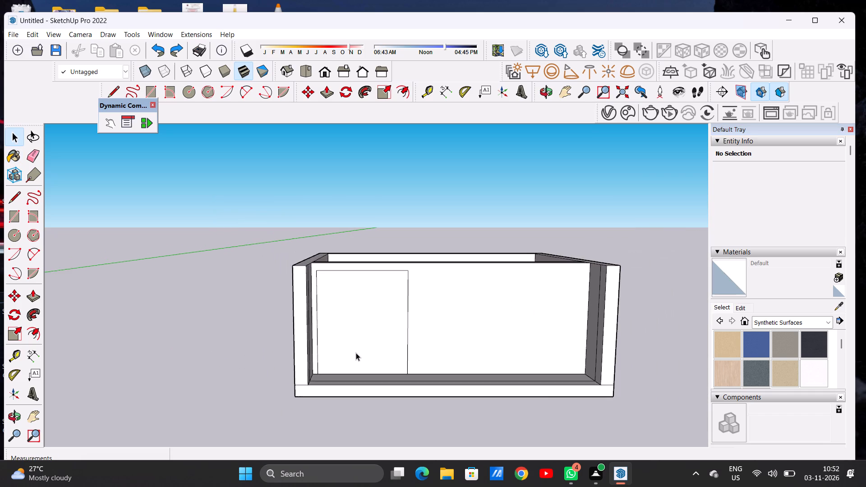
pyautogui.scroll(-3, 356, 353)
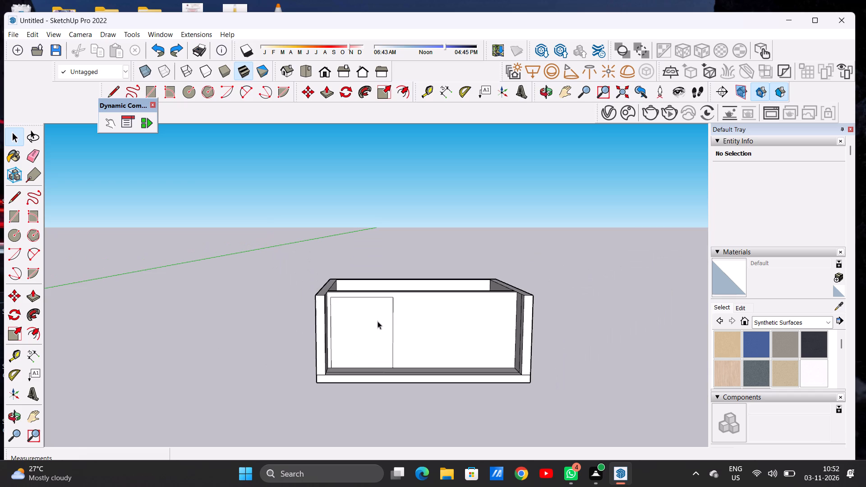
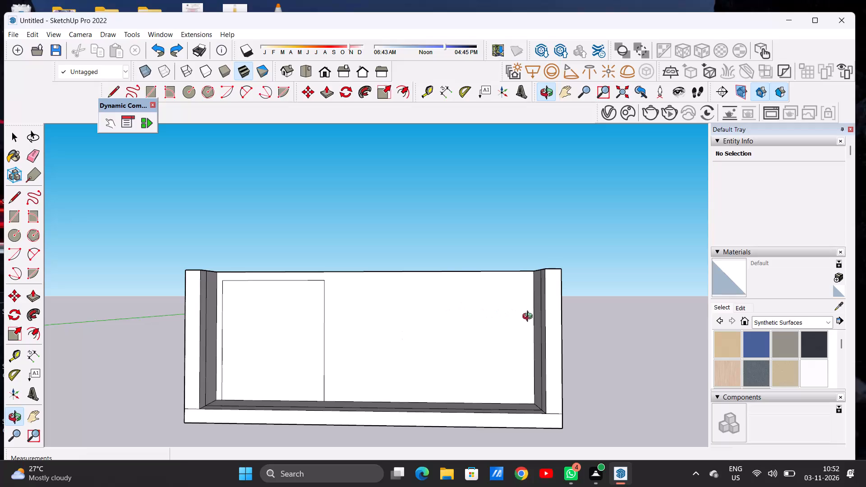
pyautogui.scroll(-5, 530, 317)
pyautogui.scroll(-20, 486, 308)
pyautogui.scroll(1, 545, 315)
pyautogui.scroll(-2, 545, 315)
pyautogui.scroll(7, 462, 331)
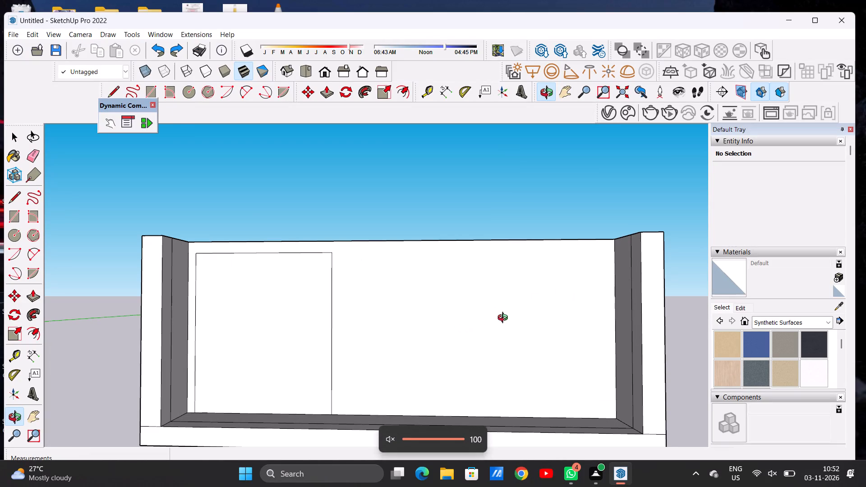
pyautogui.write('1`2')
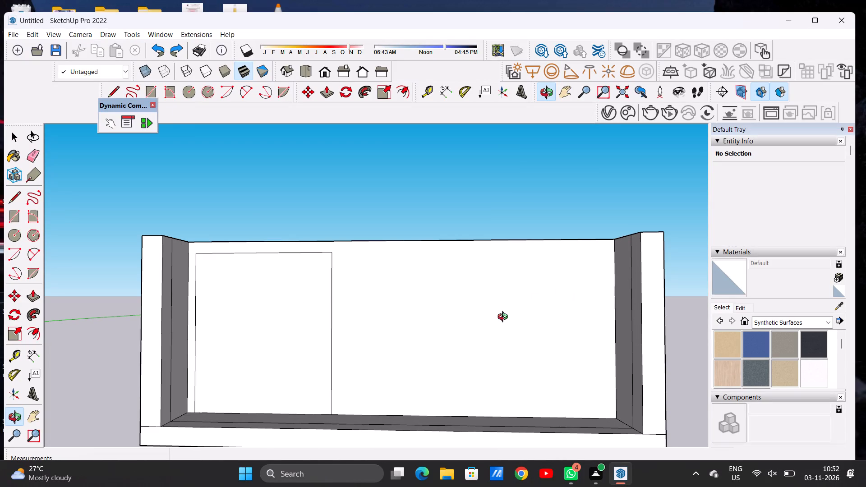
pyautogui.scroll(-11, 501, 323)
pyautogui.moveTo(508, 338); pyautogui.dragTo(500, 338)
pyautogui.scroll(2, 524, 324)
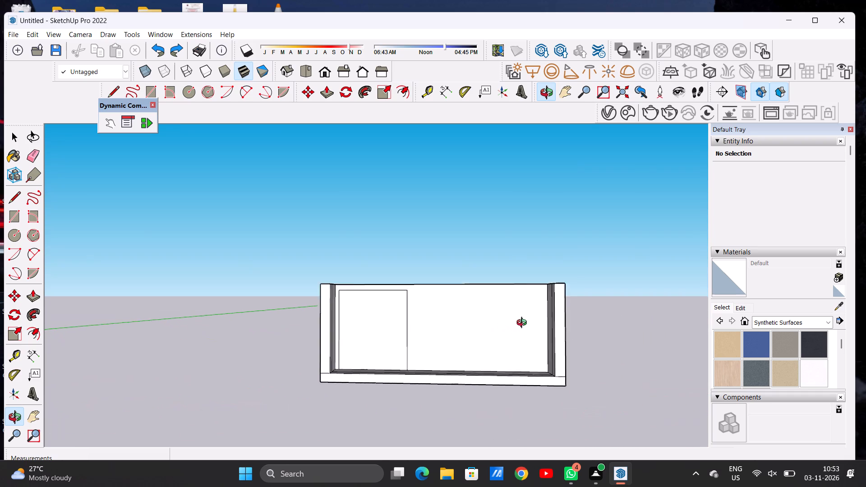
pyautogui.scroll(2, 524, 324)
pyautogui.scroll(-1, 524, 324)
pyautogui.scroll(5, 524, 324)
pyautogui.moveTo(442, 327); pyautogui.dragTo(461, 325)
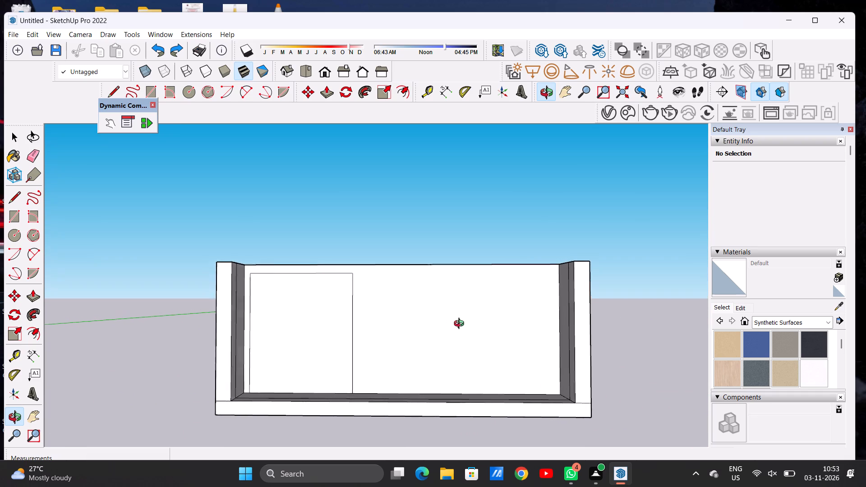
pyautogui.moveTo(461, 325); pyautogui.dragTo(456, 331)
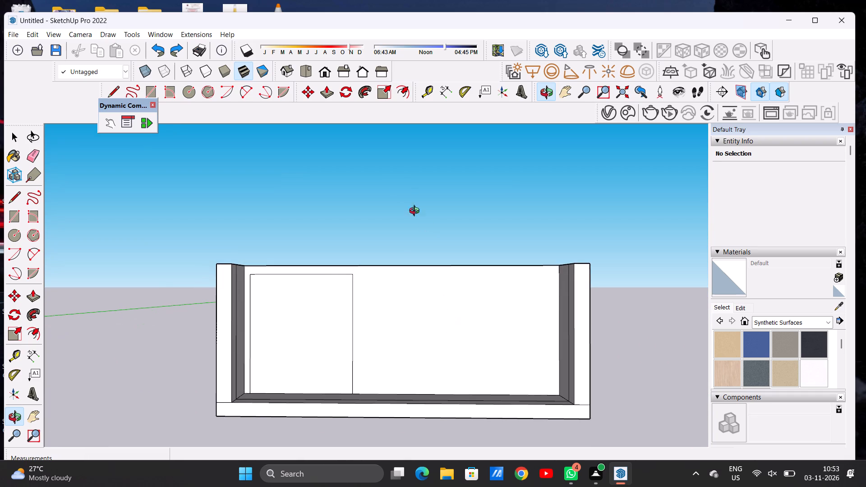
# Show the model in the standard Front view, facing the cross wall and its opening panel.
pyautogui.click(327, 73)
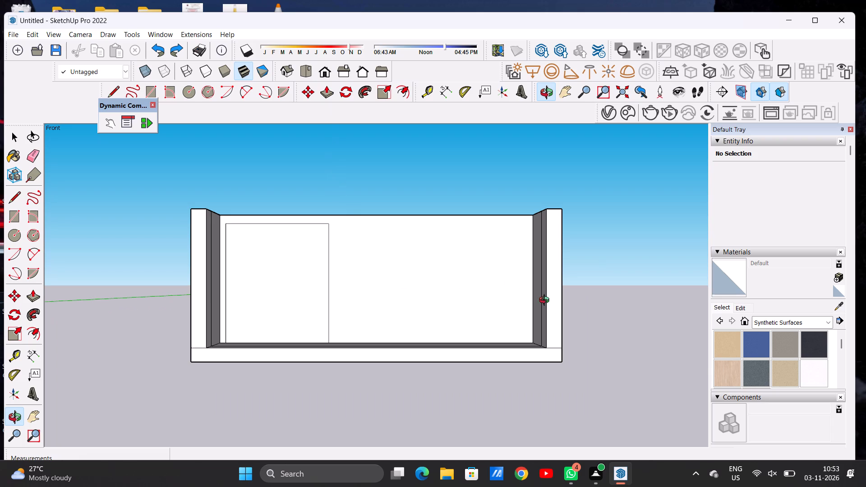
pyautogui.scroll(-2, 582, 314)
pyautogui.scroll(2, 342, 211)
pyautogui.scroll(-1, 342, 211)
pyautogui.scroll(2, 341, 212)
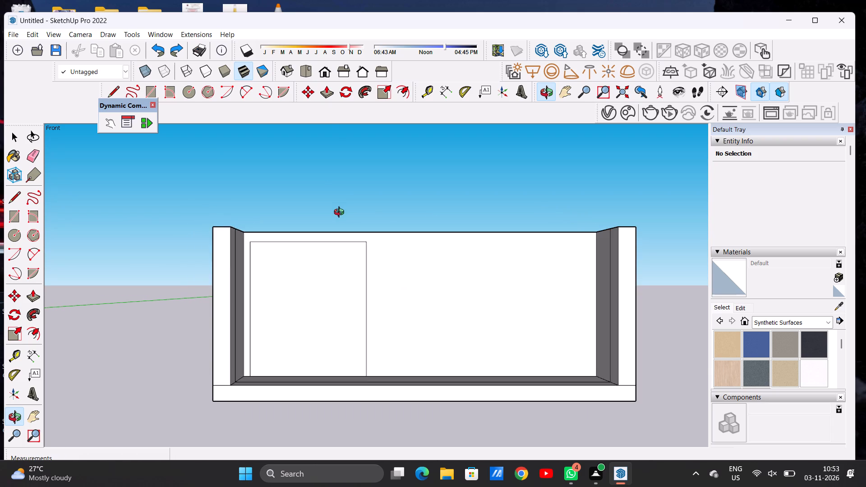
pyautogui.scroll(1, 422, 219)
pyautogui.scroll(-1, 423, 219)
pyautogui.scroll(1, 455, 219)
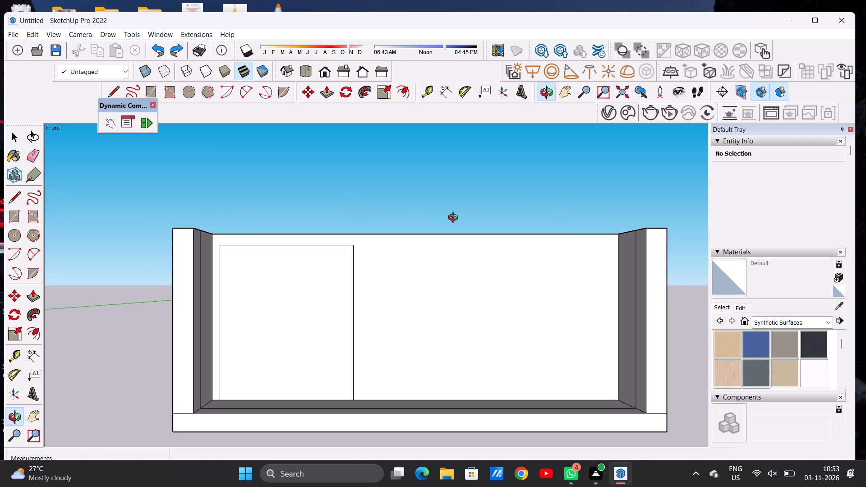
pyautogui.press('space')
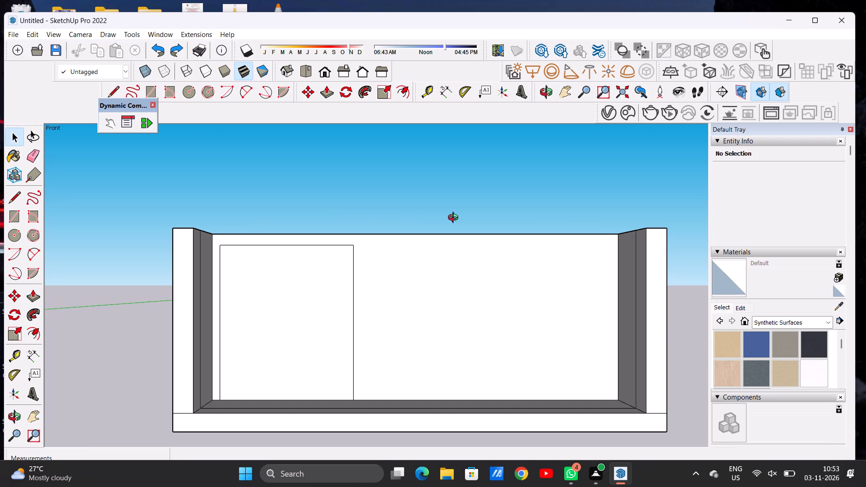
# Draw a 15' vertical line down the full height of the front cross wall, just beside the opening panel's inner edge.
pyautogui.press('r')
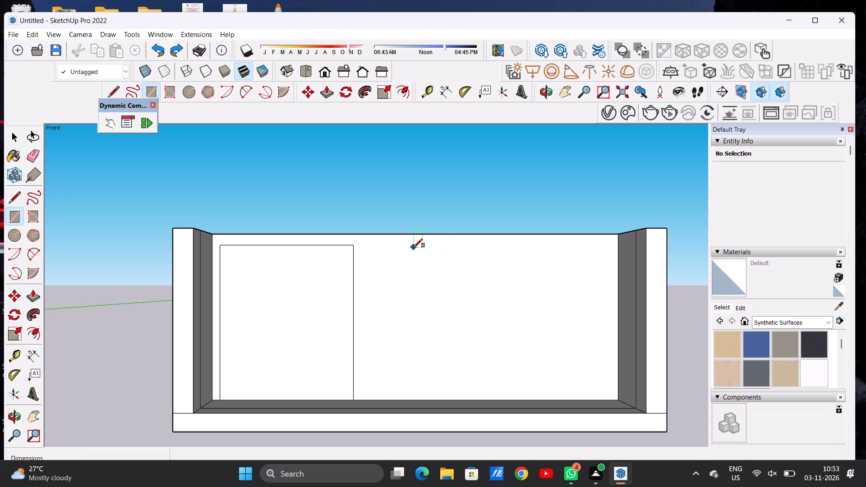
pyautogui.press('l')
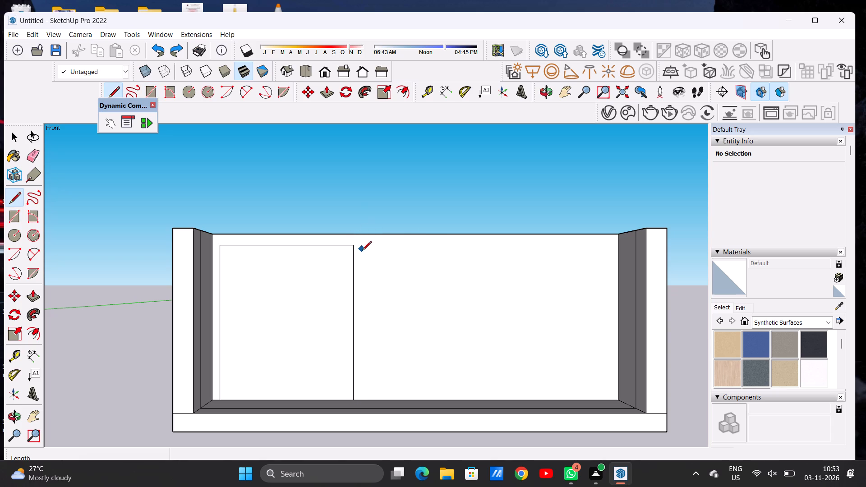
pyautogui.scroll(6, 363, 254)
pyautogui.click(354, 221)
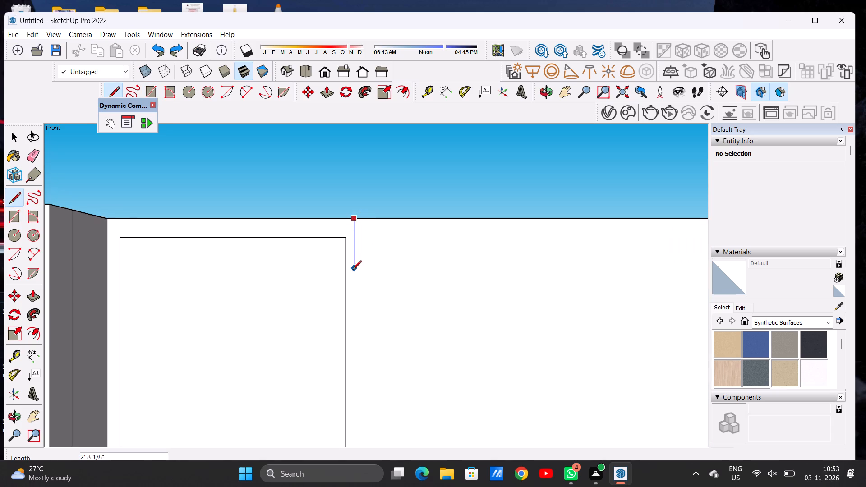
pyautogui.scroll(-12, 358, 253)
pyautogui.scroll(3, 361, 331)
pyautogui.scroll(-1, 361, 331)
pyautogui.scroll(5, 361, 331)
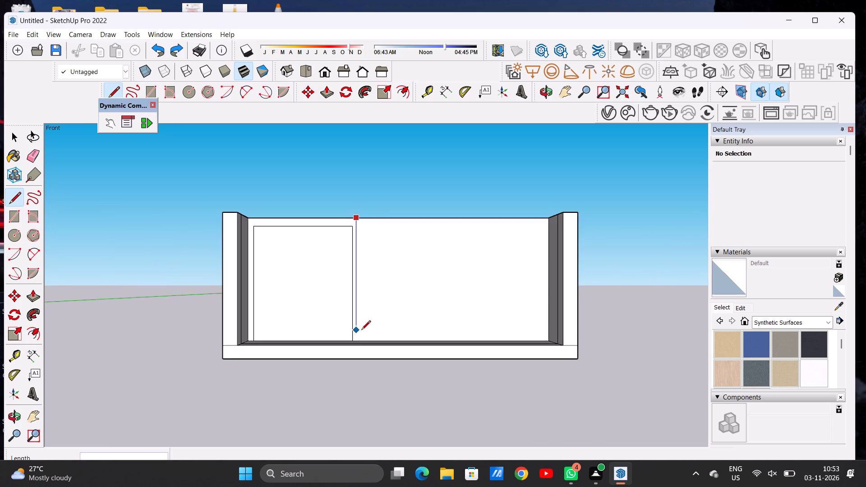
pyautogui.scroll(3, 361, 331)
pyautogui.click(355, 349)
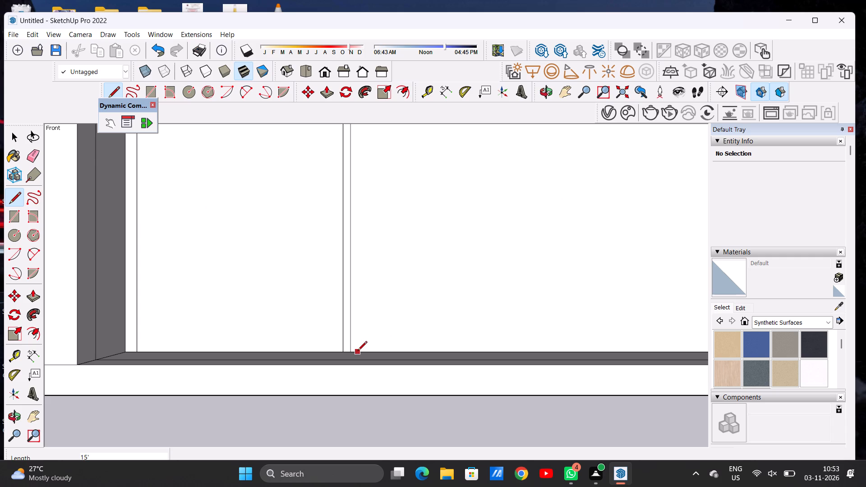
pyautogui.press('space')
# Draw a rectangle about 12' 10" by 9' 6" on the upper part of the cross wall's wider section, beside the dividing line.
pyautogui.scroll(-9, 368, 304)
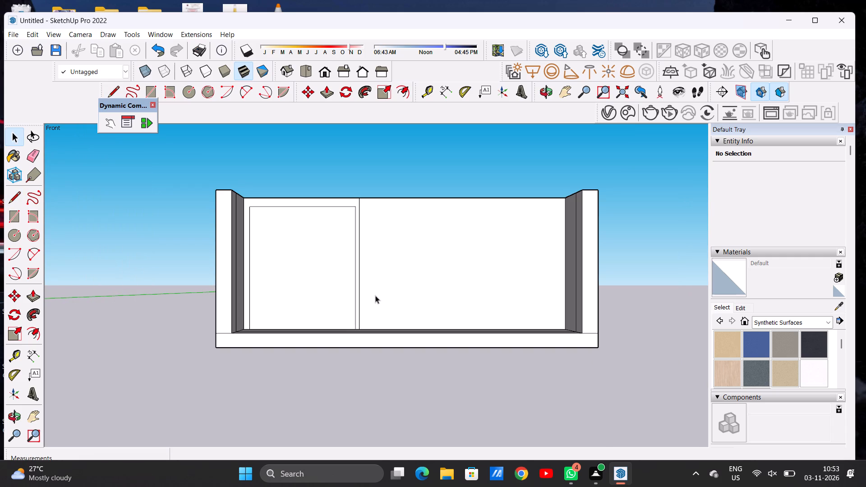
pyautogui.scroll(1, 443, 263)
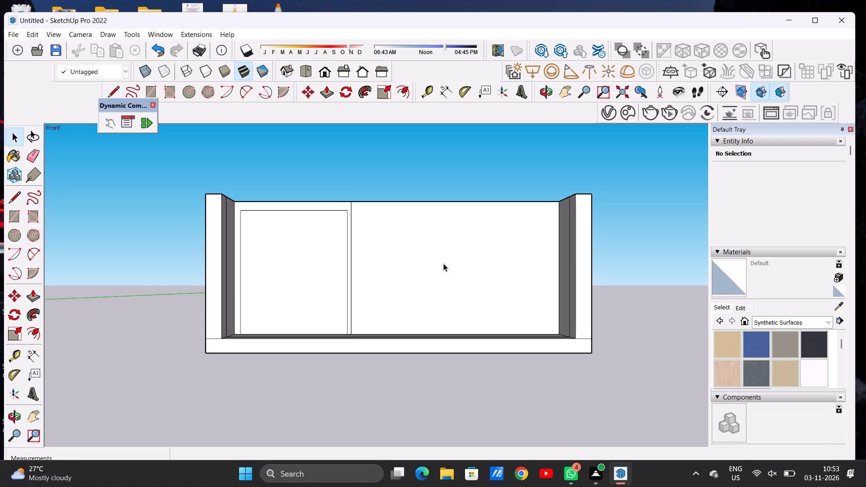
pyautogui.press('r')
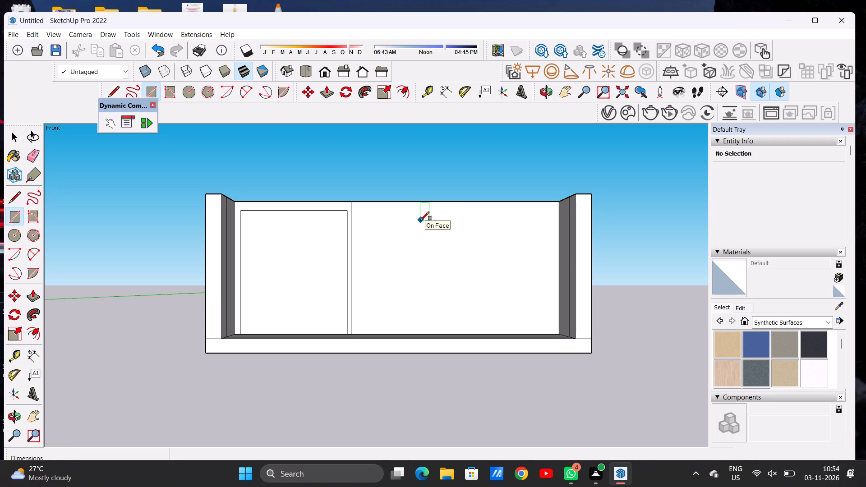
pyautogui.click(398, 212)
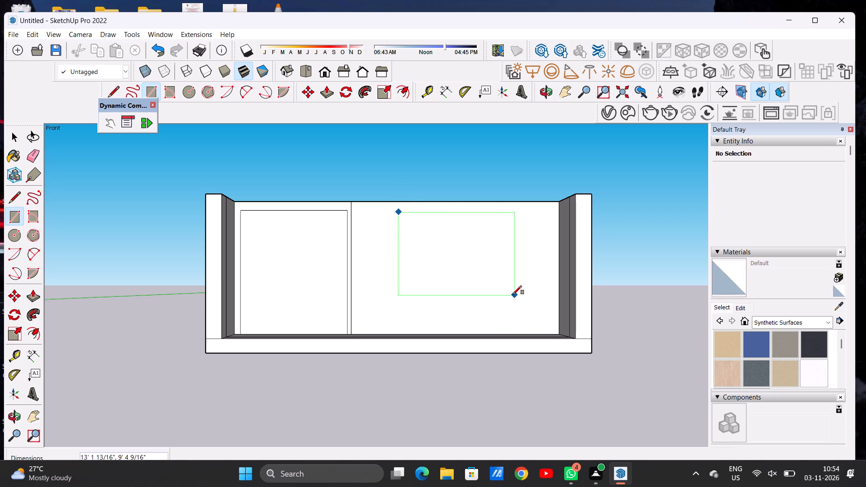
pyautogui.click(511, 297)
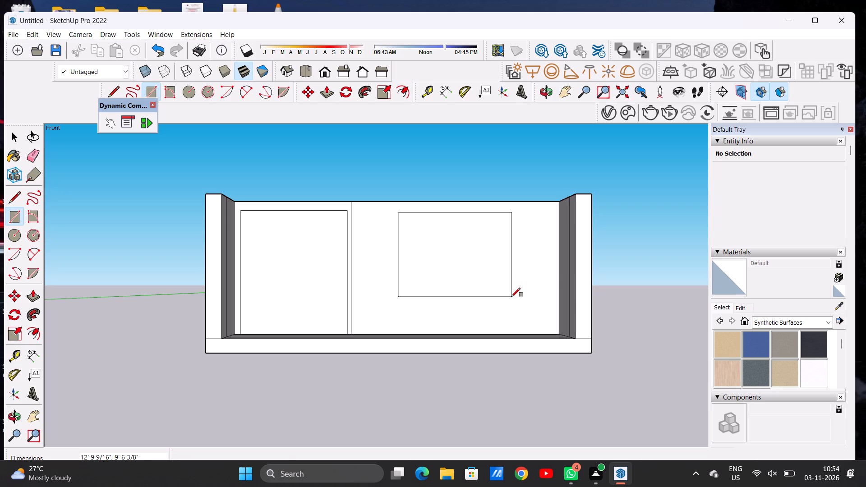
pyautogui.press('space')
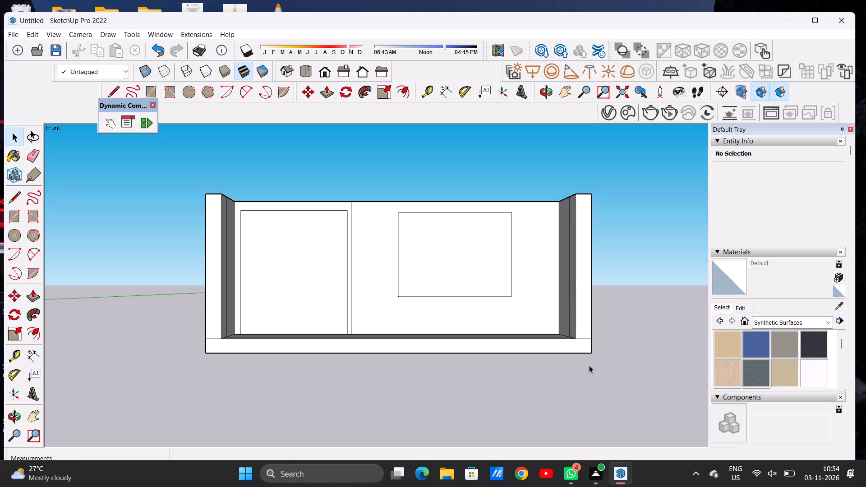
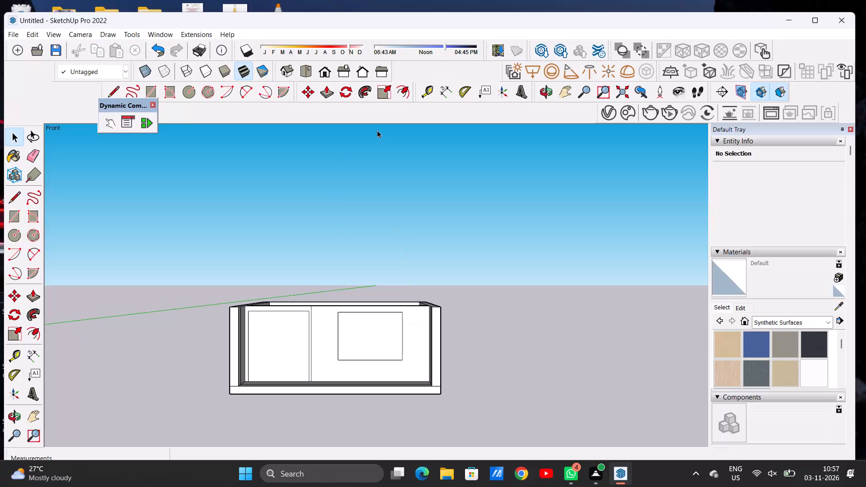
# Offset the rectangle on the cross wall's wider section inward by about 1' 4" to form a window frame outline.
pyautogui.click(547, 90)
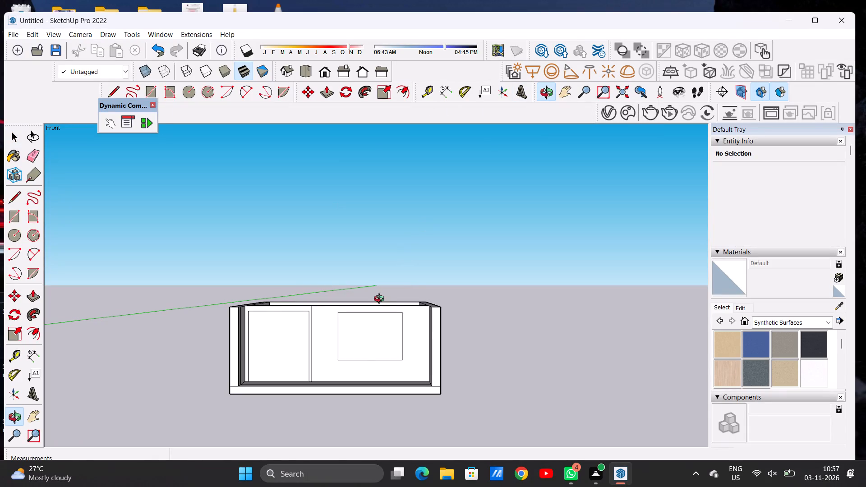
pyautogui.moveTo(380, 349); pyautogui.dragTo(375, 288)
pyautogui.moveTo(364, 275); pyautogui.dragTo(369, 348)
pyautogui.scroll(7, 370, 327)
pyautogui.moveTo(409, 331); pyautogui.dragTo(391, 331)
pyautogui.moveTo(391, 331); pyautogui.dragTo(405, 326)
pyautogui.scroll(-4, 413, 365)
pyautogui.scroll(2, 398, 347)
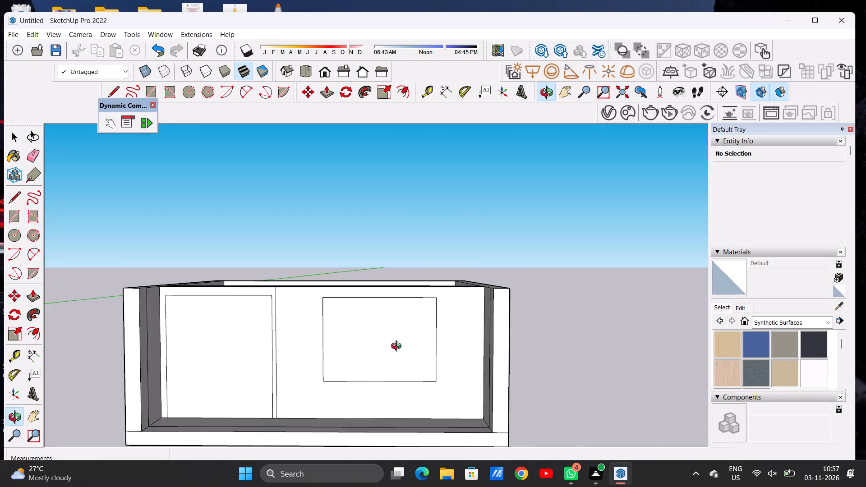
pyautogui.scroll(4, 398, 347)
pyautogui.press('space')
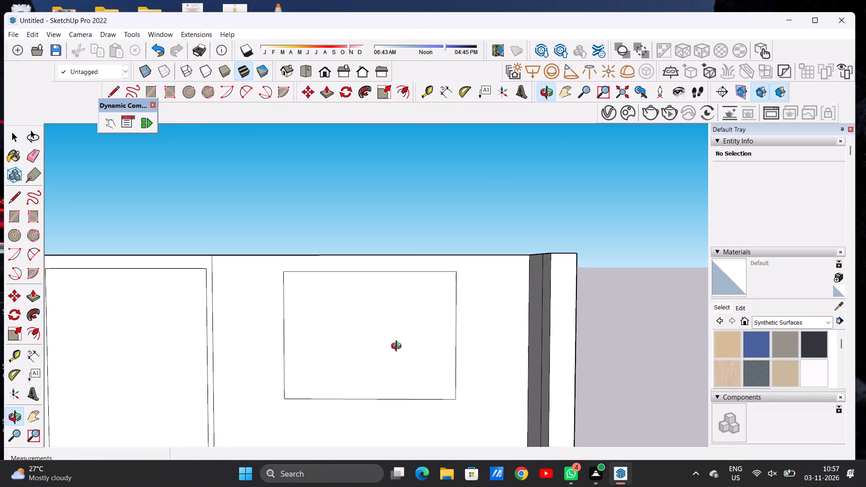
pyautogui.press('o')
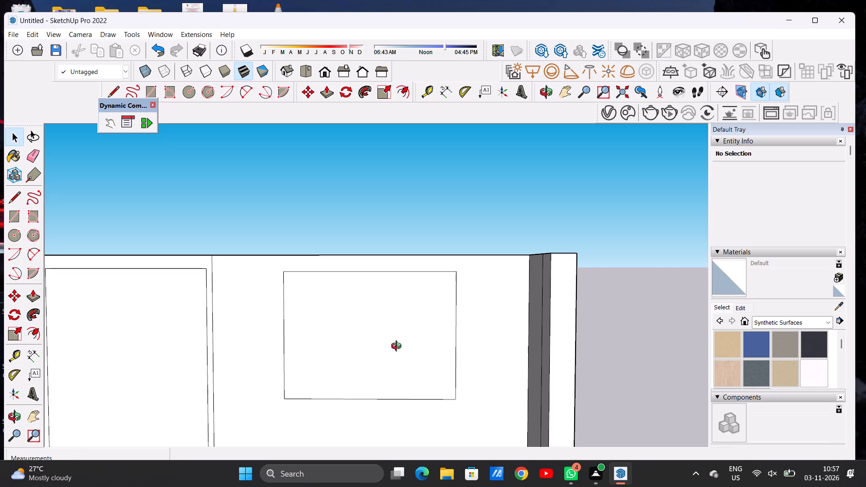
pyautogui.press('f')
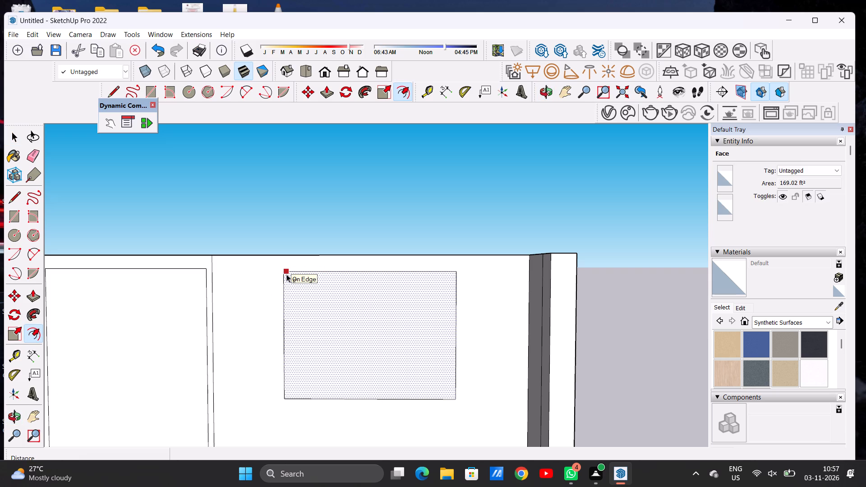
pyautogui.click(286, 274)
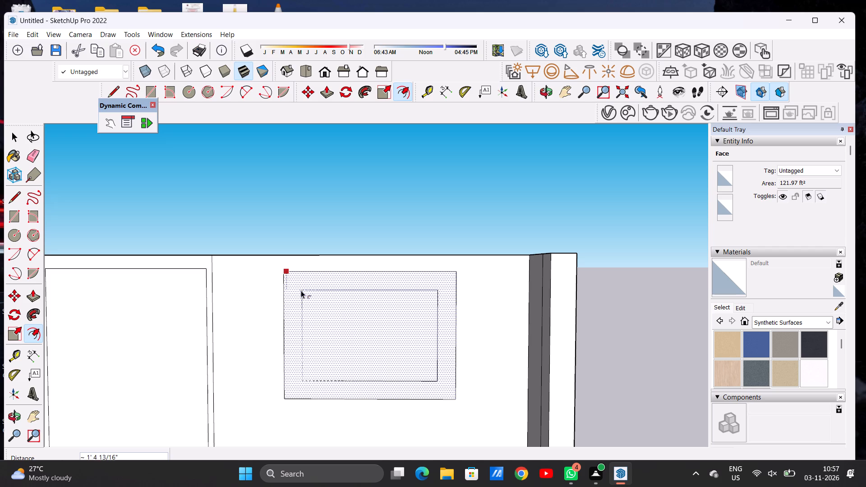
pyautogui.click(302, 289)
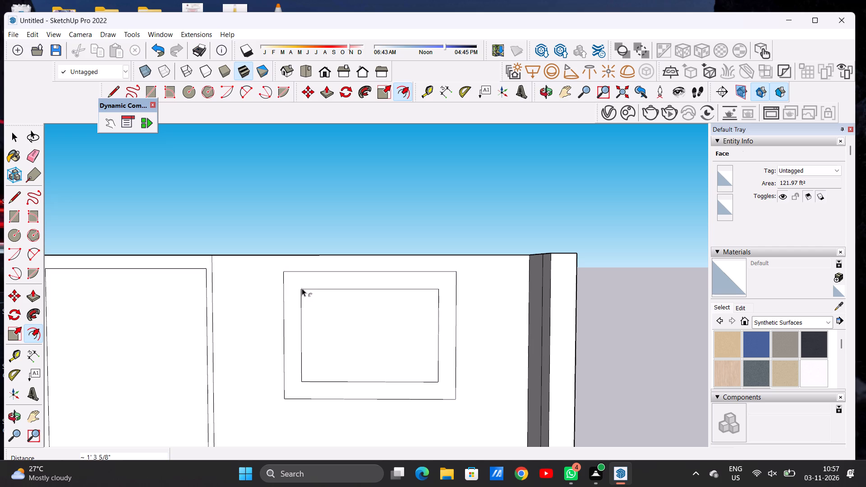
pyautogui.press('space')
# Push the inner rectangle of the window into the cross wall to form a recess.
pyautogui.press('p')
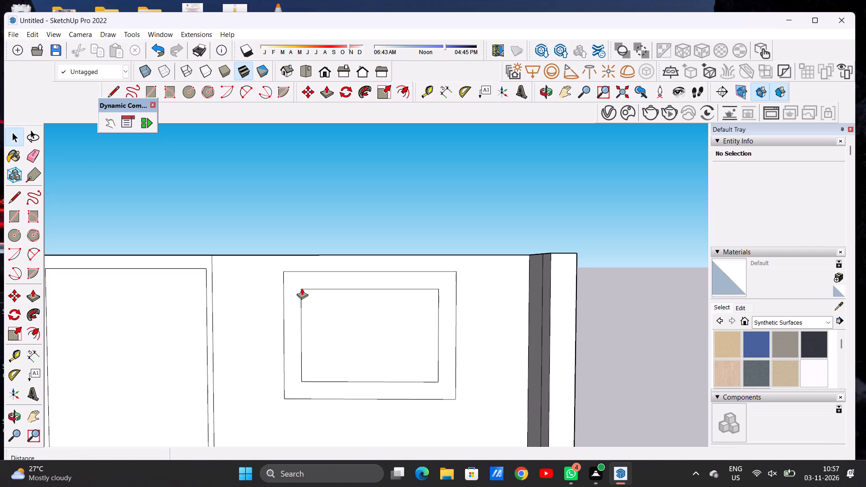
pyautogui.click(322, 327)
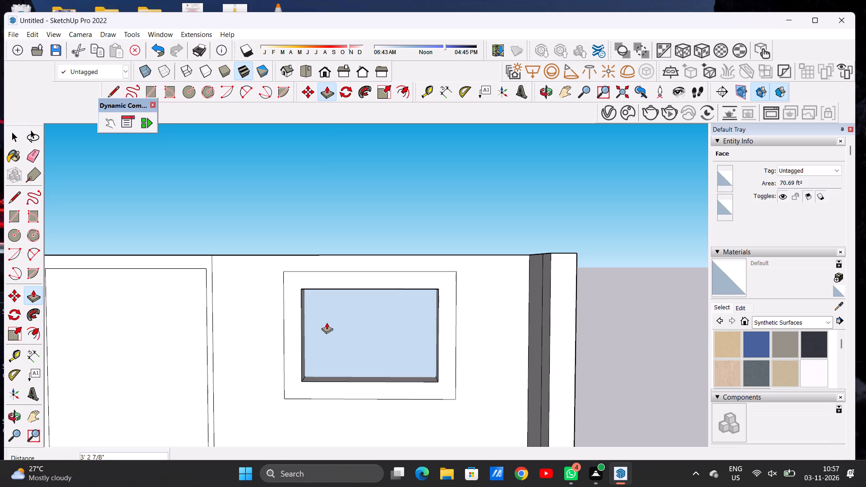
pyautogui.click(326, 327)
pyautogui.press('space')
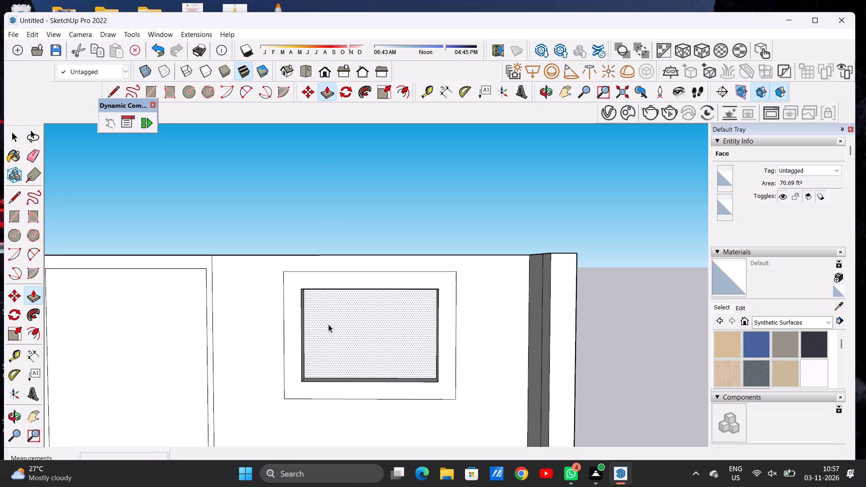
# Offset the recessed window face inward by about 5 5/8" to outline an inner frame.
pyautogui.click(540, 86)
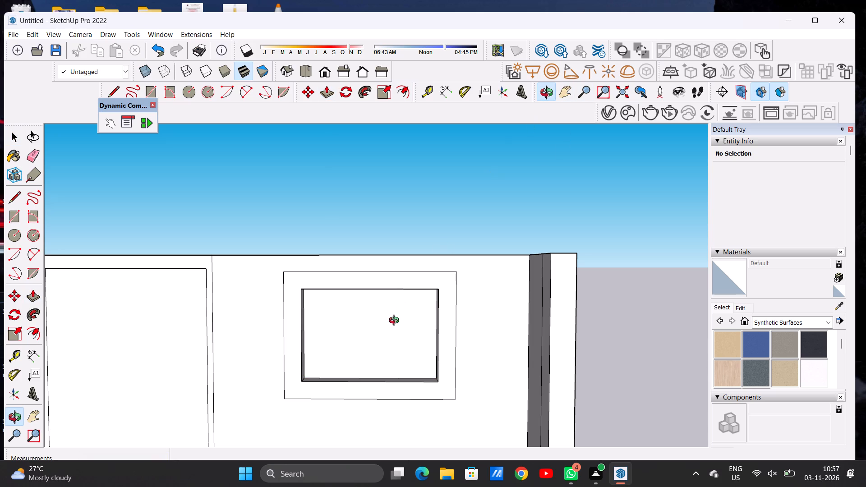
pyautogui.moveTo(394, 328); pyautogui.dragTo(382, 338)
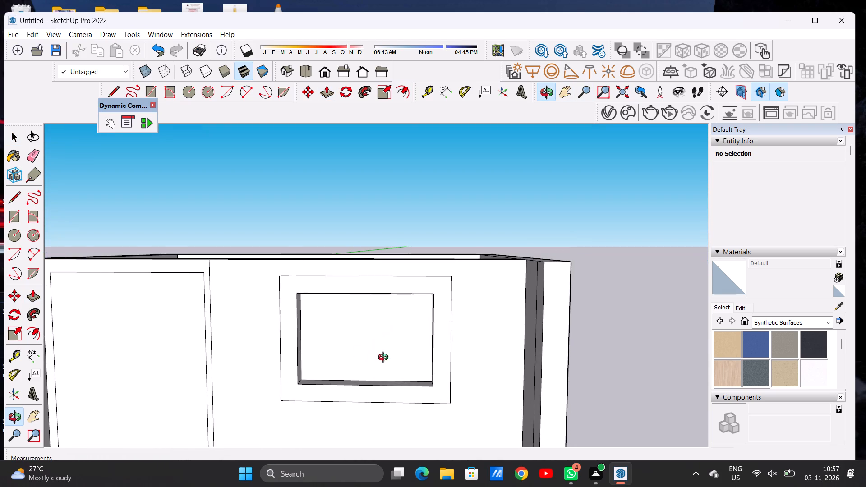
pyautogui.scroll(-9, 386, 360)
pyautogui.moveTo(398, 343); pyautogui.dragTo(393, 329)
pyautogui.scroll(2, 398, 365)
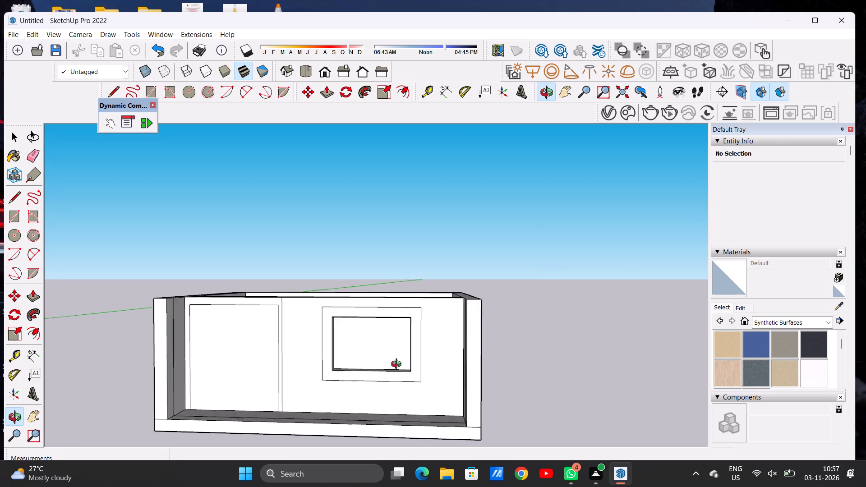
pyautogui.scroll(9, 398, 365)
pyautogui.scroll(-1, 398, 365)
pyautogui.press('space')
pyautogui.write('OF')
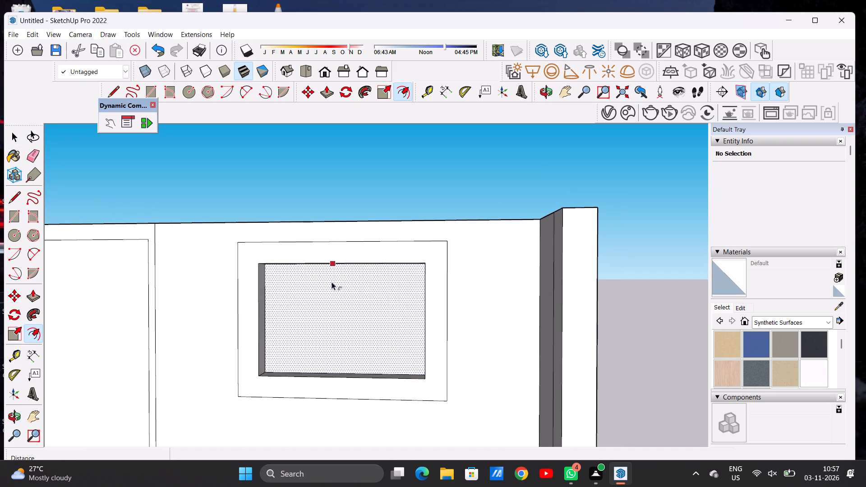
pyautogui.scroll(3, 320, 275)
pyautogui.scroll(-1, 320, 274)
pyautogui.click(308, 266)
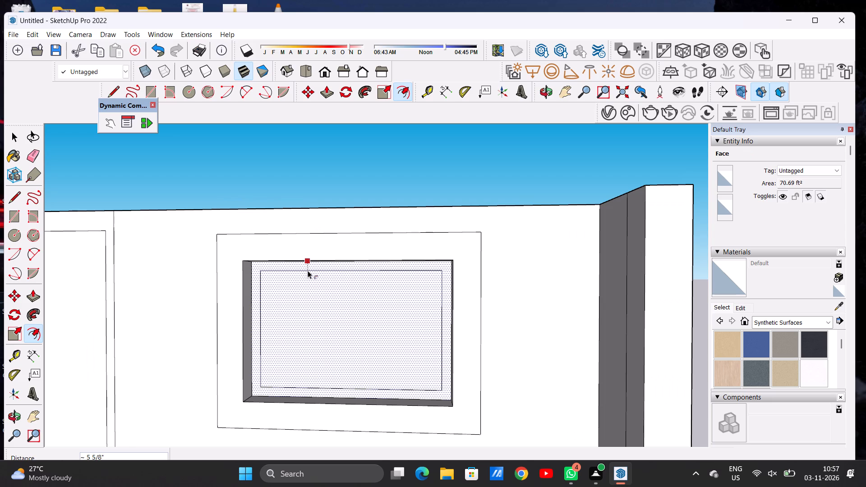
pyautogui.click(308, 271)
pyautogui.press('space')
# Draw two closely spaced vertical lines about 6' long across the inner window panel near its middle, forming a mullion.
pyautogui.write('L')
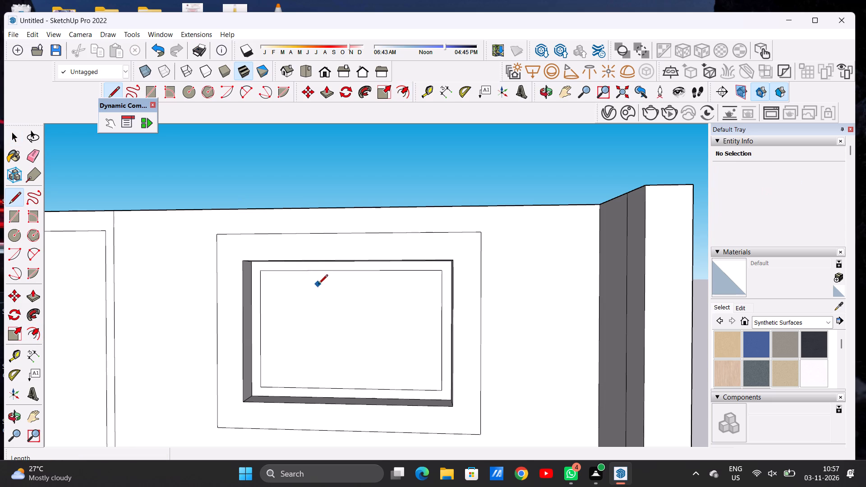
pyautogui.scroll(-8, 318, 285)
pyautogui.scroll(4, 319, 346)
pyautogui.scroll(-1, 328, 344)
pyautogui.scroll(4, 329, 344)
pyautogui.scroll(1, 355, 231)
pyautogui.scroll(-1, 355, 231)
pyautogui.scroll(2, 355, 231)
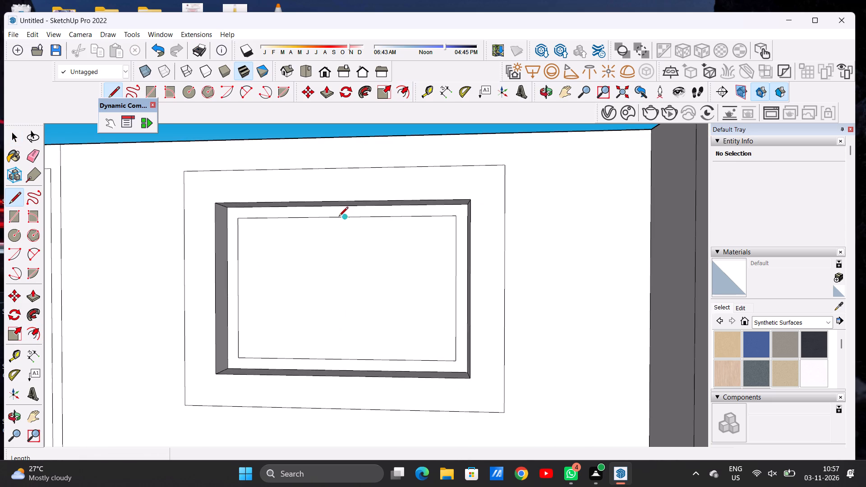
pyautogui.click(338, 217)
pyautogui.click(340, 357)
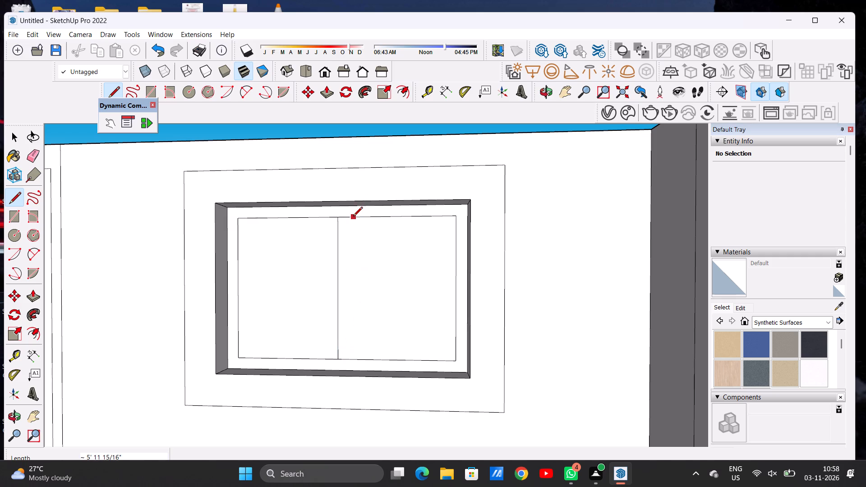
pyautogui.click(350, 218)
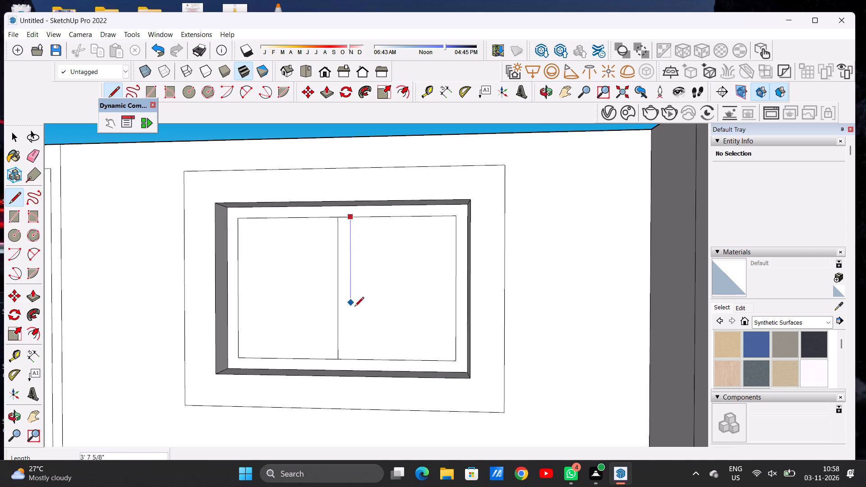
pyautogui.click(350, 359)
pyautogui.press('space')
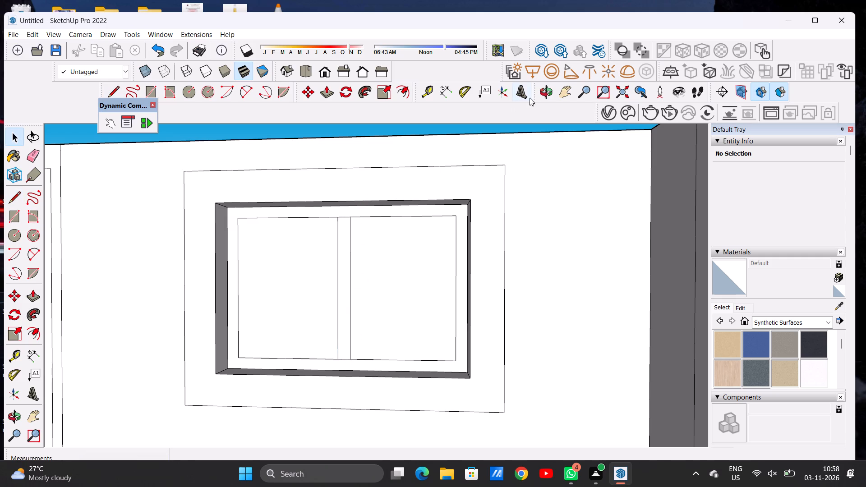
# Push/Pull the outer frame band around the window outward from the cross wall by about 11".
pyautogui.click(542, 91)
pyautogui.moveTo(416, 317); pyautogui.dragTo(376, 307)
pyautogui.scroll(-5, 394, 339)
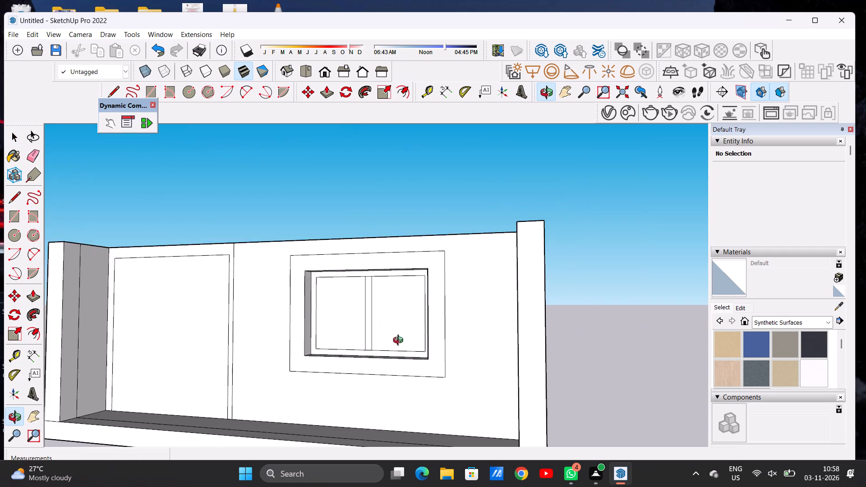
pyautogui.scroll(-8, 400, 341)
pyautogui.moveTo(355, 340); pyautogui.dragTo(383, 355)
pyautogui.moveTo(383, 355); pyautogui.dragTo(341, 368)
pyautogui.scroll(3, 433, 303)
pyautogui.scroll(-1, 433, 303)
pyautogui.moveTo(424, 316); pyautogui.dragTo(400, 328)
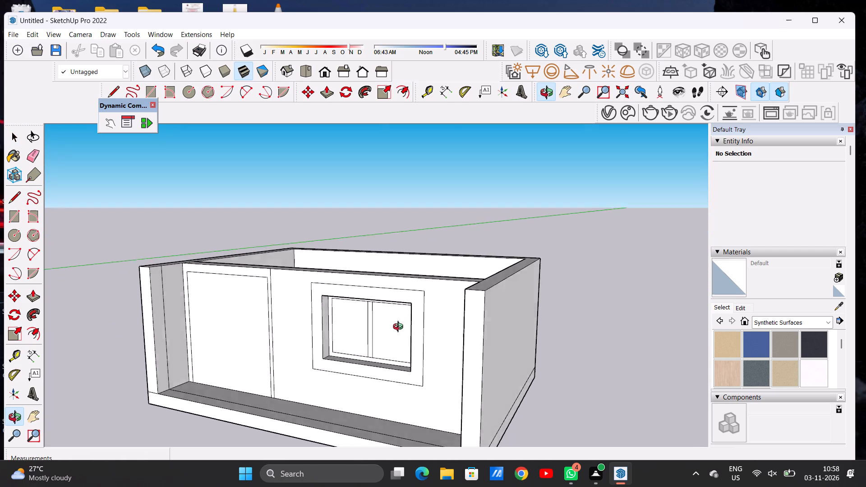
pyautogui.moveTo(400, 328); pyautogui.dragTo(385, 341)
pyautogui.scroll(5, 409, 323)
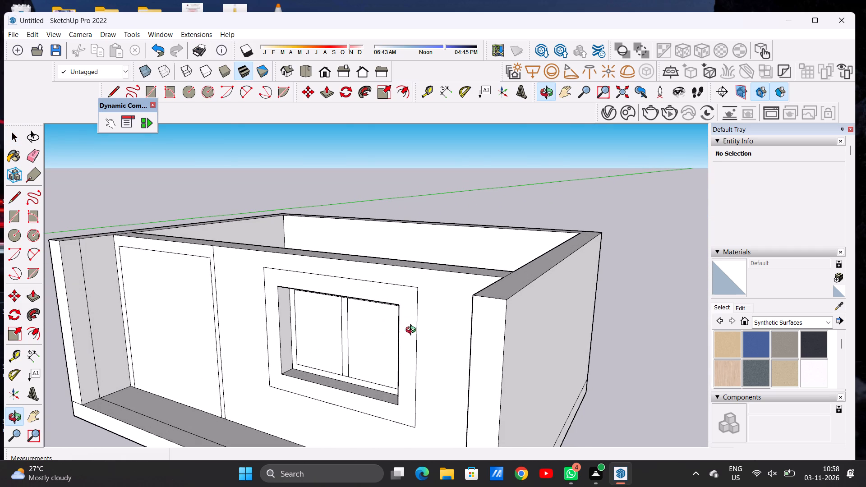
pyautogui.moveTo(395, 336); pyautogui.dragTo(390, 335)
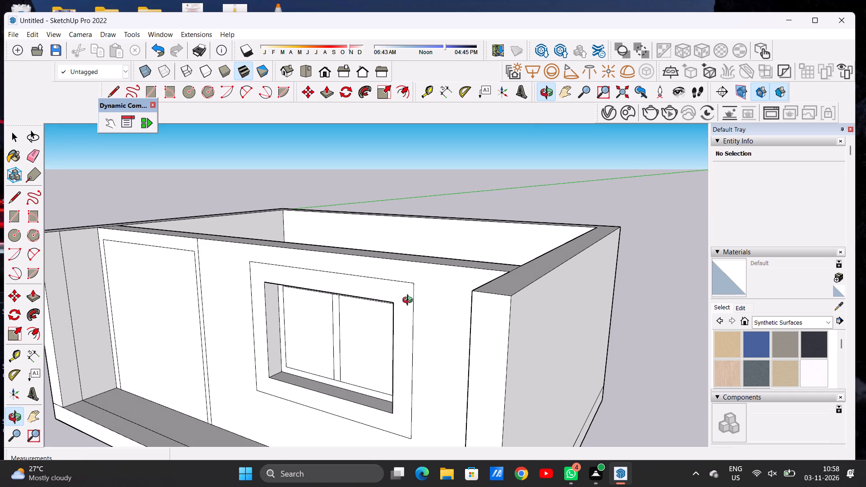
pyautogui.press('space')
pyautogui.press('p')
pyautogui.scroll(3, 407, 293)
pyautogui.scroll(-1, 407, 293)
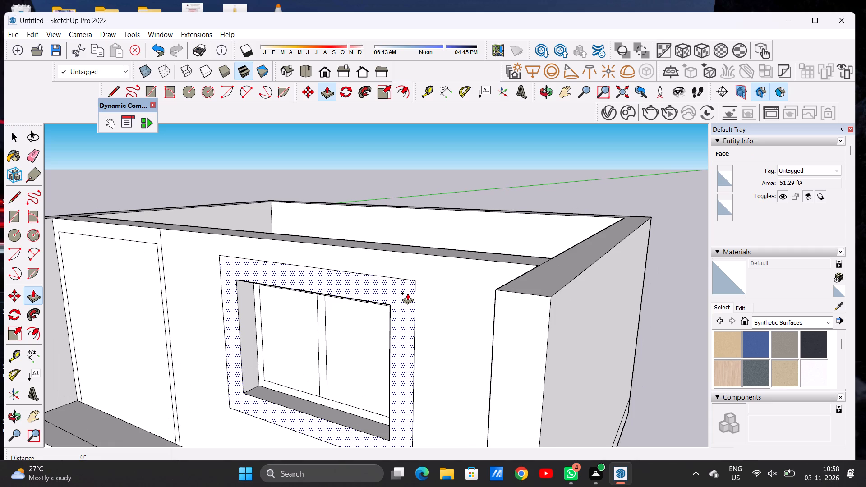
pyautogui.click(405, 287)
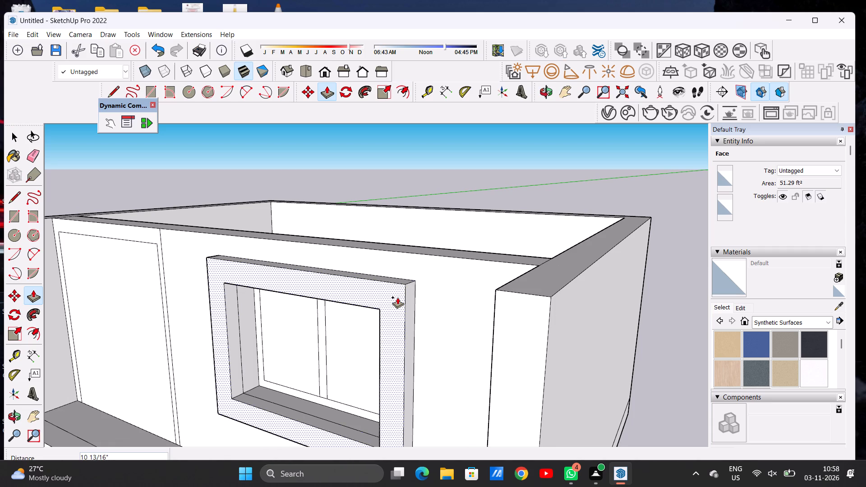
pyautogui.click(397, 297)
pyautogui.press('space')
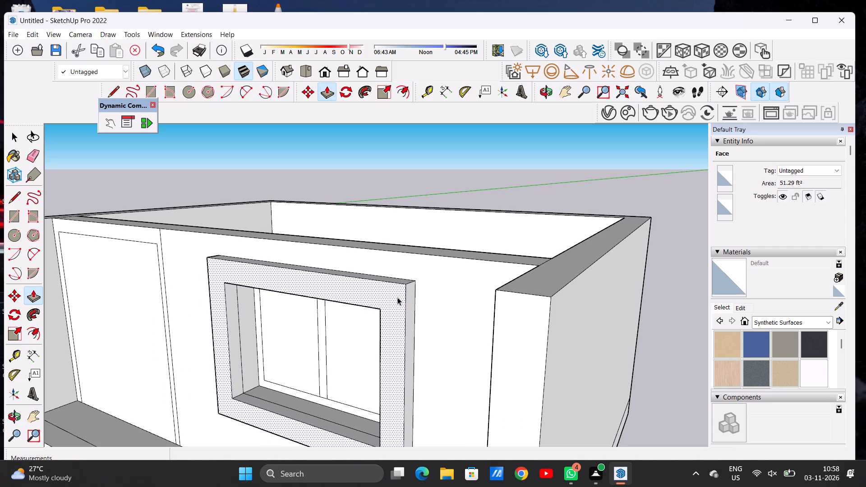
# Examine the front cross wall, its framed window and the building's interior from the front, both sides and above.
pyautogui.write('O')
pyautogui.moveTo(374, 311); pyautogui.dragTo(469, 271)
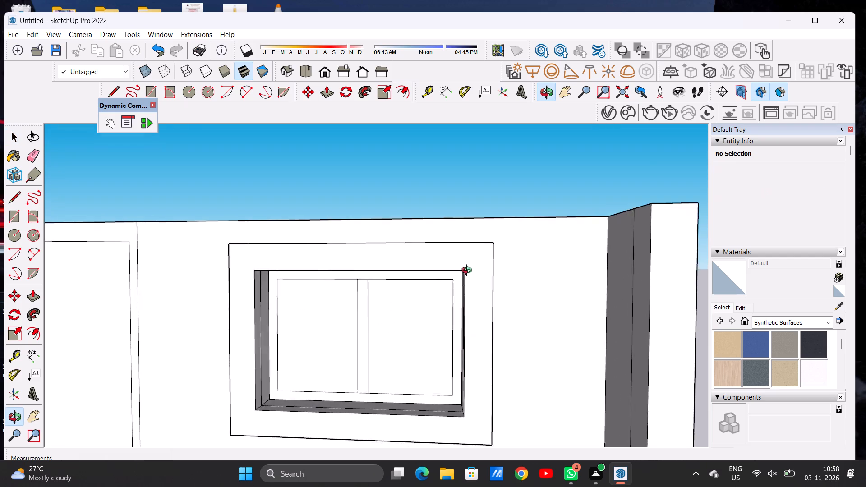
pyautogui.moveTo(469, 271); pyautogui.dragTo(476, 294)
pyautogui.scroll(-11, 471, 297)
pyautogui.moveTo(345, 313); pyautogui.dragTo(466, 315)
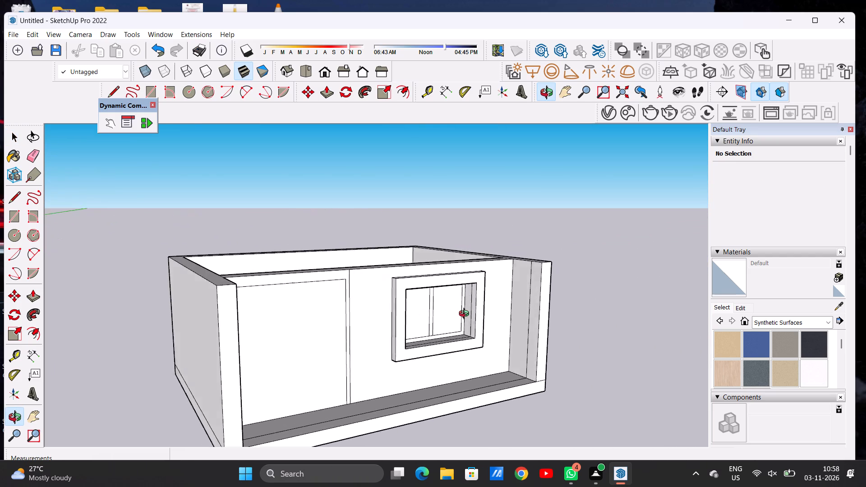
pyautogui.moveTo(466, 315); pyautogui.dragTo(332, 299)
pyautogui.scroll(-5, 464, 352)
pyautogui.moveTo(492, 372); pyautogui.dragTo(519, 333)
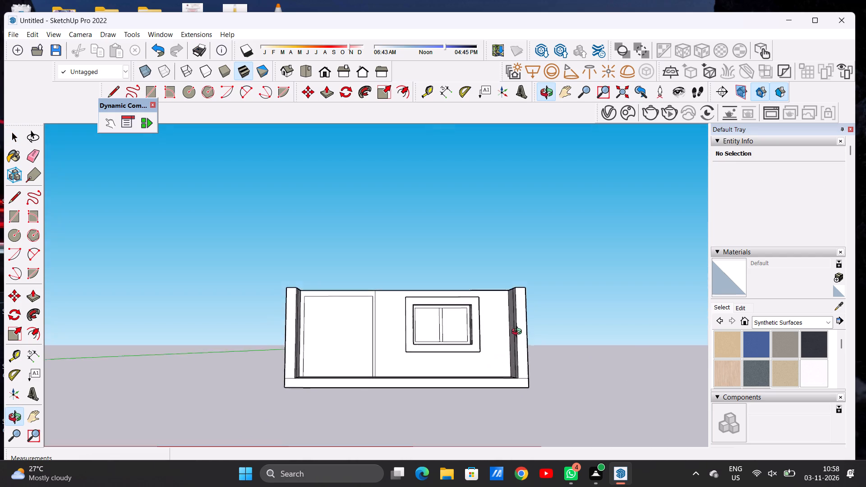
pyautogui.moveTo(519, 333); pyautogui.dragTo(518, 350)
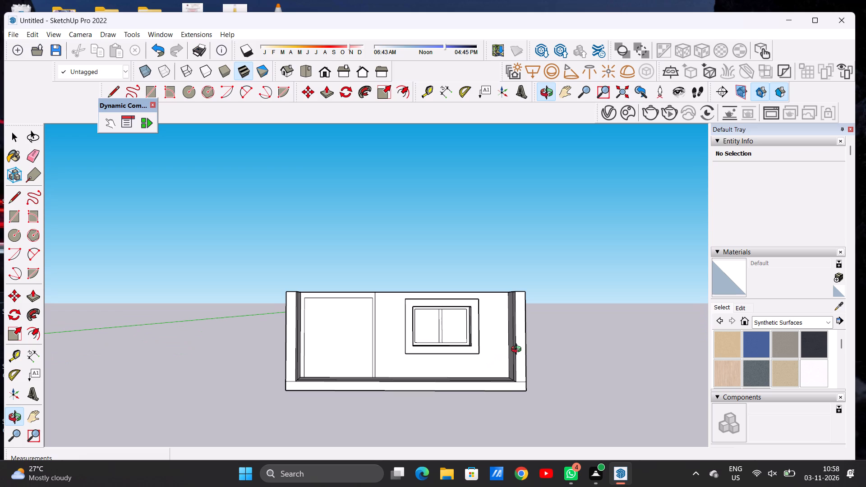
pyautogui.moveTo(329, 321); pyautogui.dragTo(363, 379)
pyautogui.moveTo(300, 335); pyautogui.dragTo(309, 403)
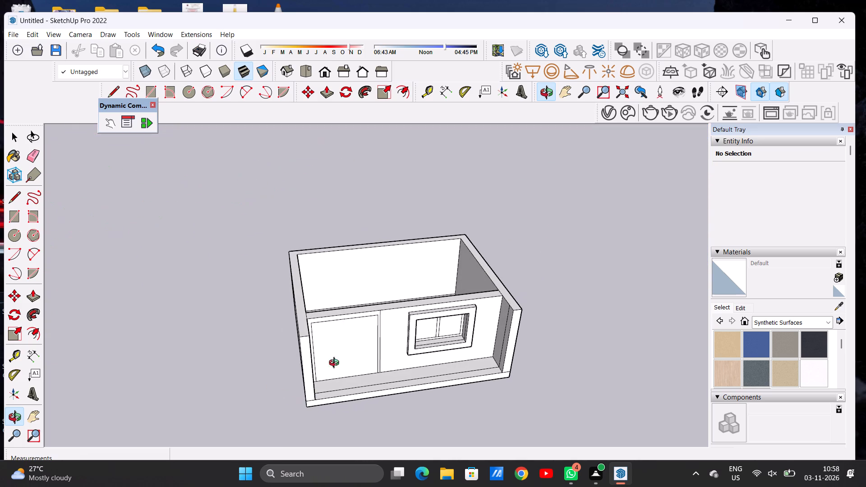
pyautogui.scroll(2, 482, 285)
pyautogui.scroll(-1, 482, 285)
pyautogui.scroll(3, 482, 285)
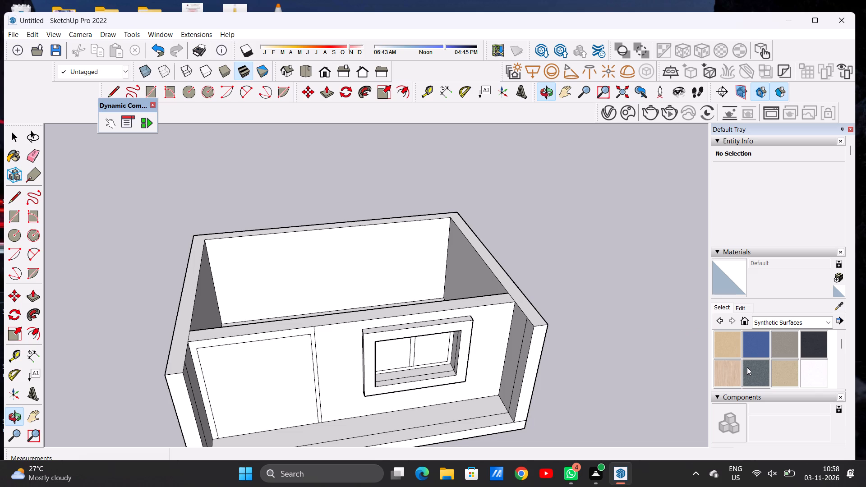
# Paint the interior face of the back wall with the Formica Speckled Grey material.
pyautogui.click(756, 372)
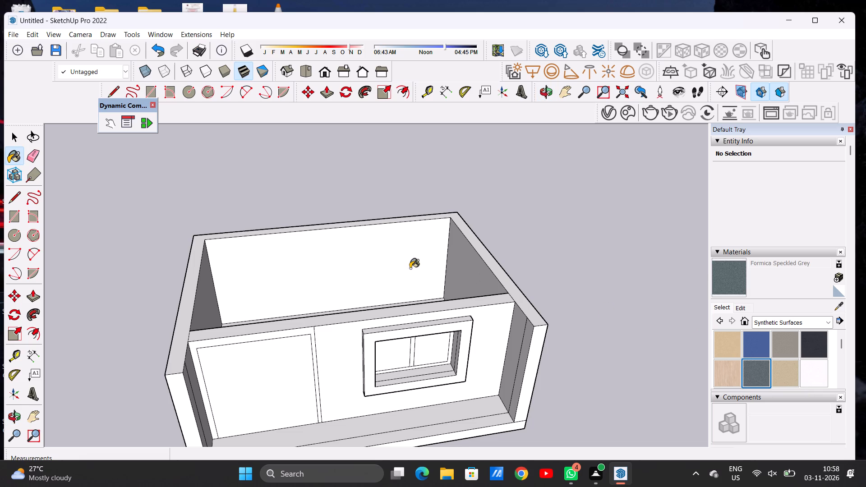
pyautogui.click(344, 267)
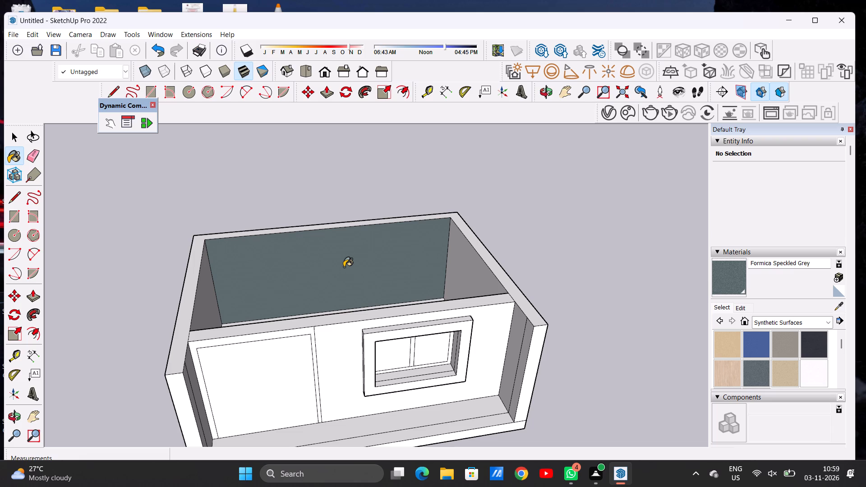
# Paint the interior side wall nearest the opening panel and the cross wall's inner face with Formica Speckled Grey.
pyautogui.click(544, 90)
pyautogui.moveTo(315, 329); pyautogui.dragTo(226, 315)
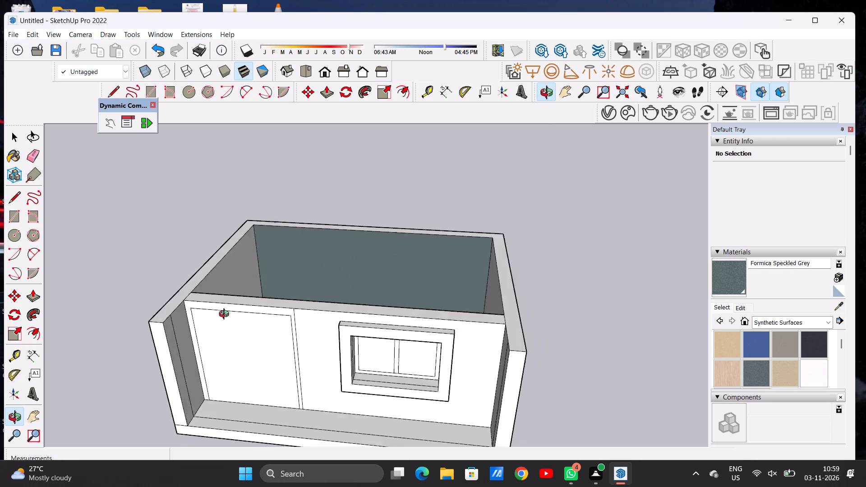
pyautogui.moveTo(226, 315); pyautogui.dragTo(193, 316)
pyautogui.moveTo(383, 295); pyautogui.dragTo(130, 316)
pyautogui.moveTo(394, 309); pyautogui.dragTo(281, 307)
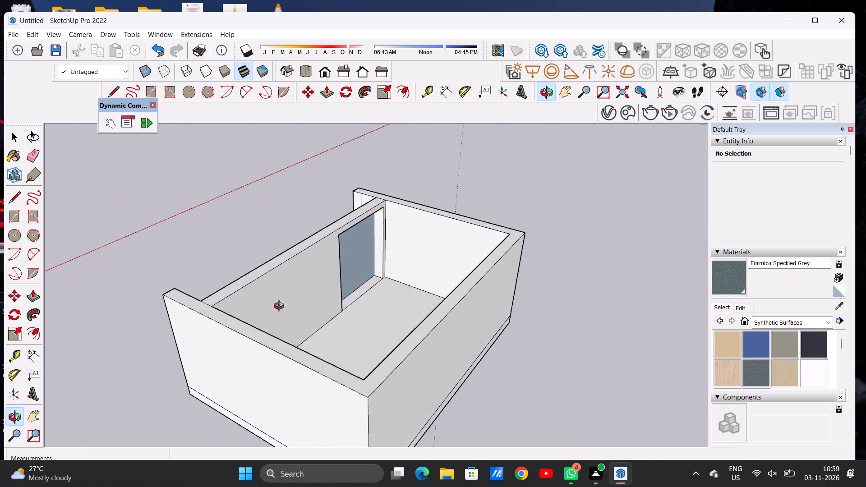
pyautogui.moveTo(281, 307); pyautogui.dragTo(285, 312)
pyautogui.scroll(4, 314, 277)
pyautogui.click(738, 278)
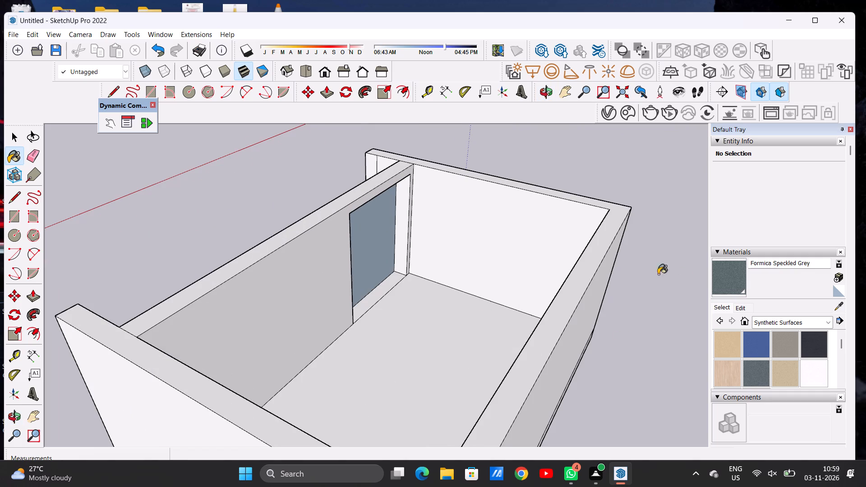
pyautogui.click(548, 232)
pyautogui.click(322, 273)
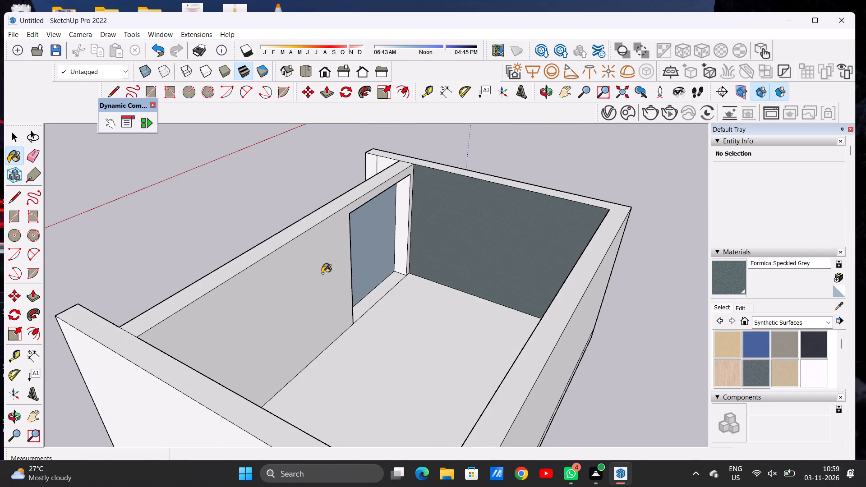
pyautogui.press('space')
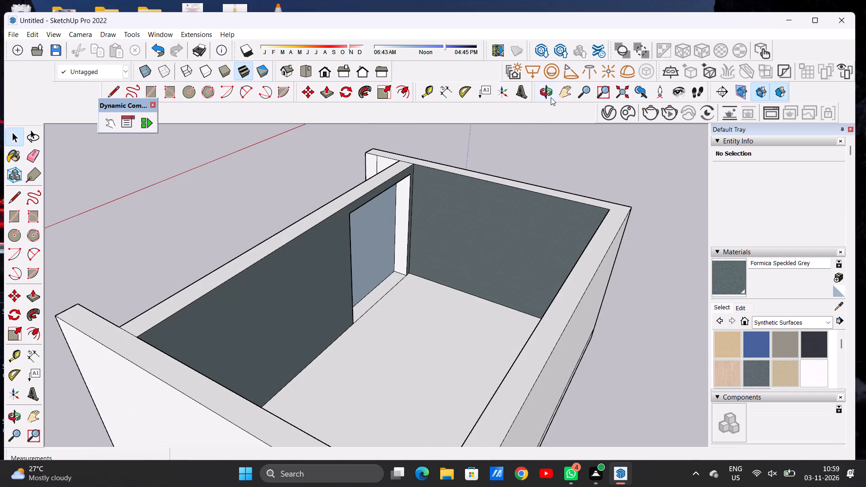
# Paint the interior face of the remaining side wall, at the window end, with Formica Speckled Grey.
pyautogui.click(544, 90)
pyautogui.moveTo(450, 230); pyautogui.dragTo(148, 233)
pyautogui.click(731, 280)
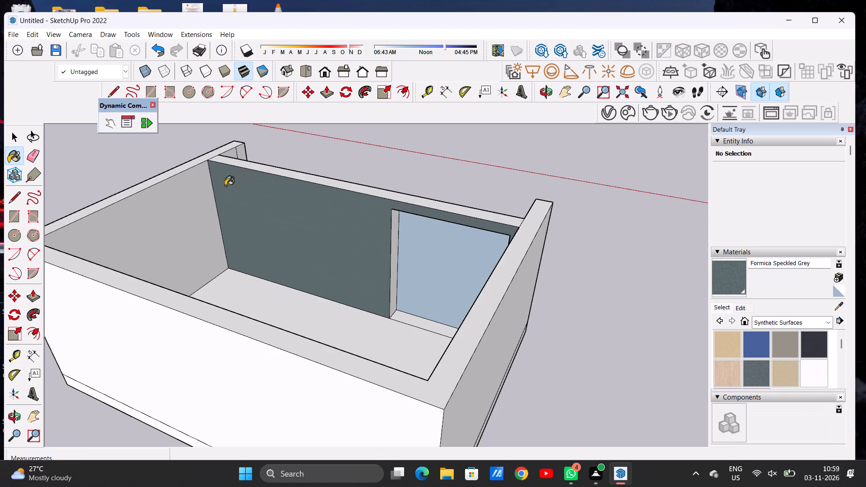
pyautogui.click(175, 214)
pyautogui.press('space')
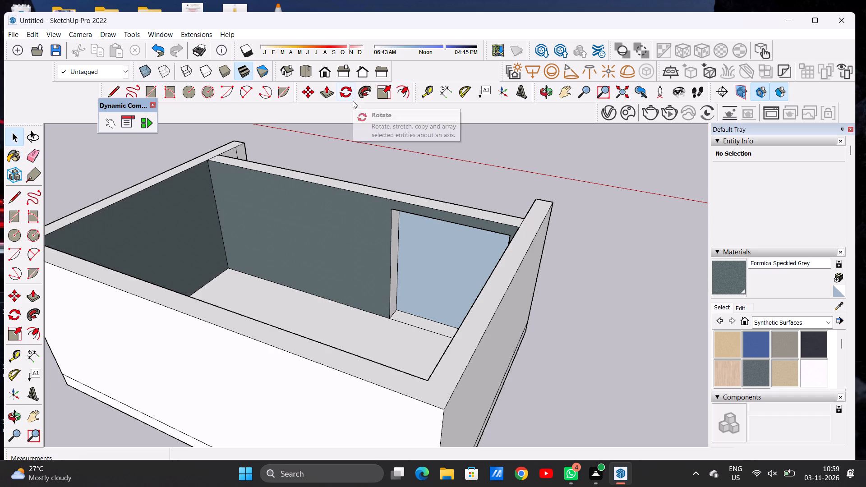
# Examine the painted interior walls and the front cross wall from the rear, both sides, front and above.
pyautogui.click(546, 96)
pyautogui.moveTo(419, 179); pyautogui.dragTo(389, 183)
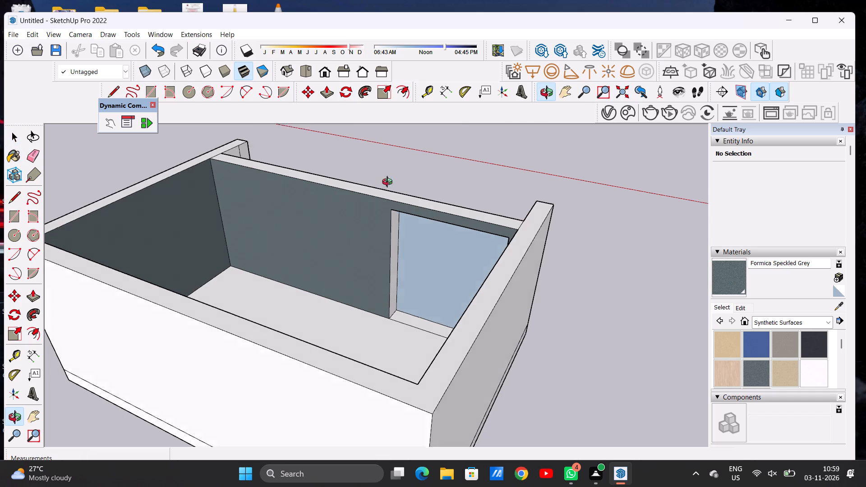
pyautogui.moveTo(389, 183); pyautogui.dragTo(429, 216)
pyautogui.moveTo(307, 239); pyautogui.dragTo(432, 239)
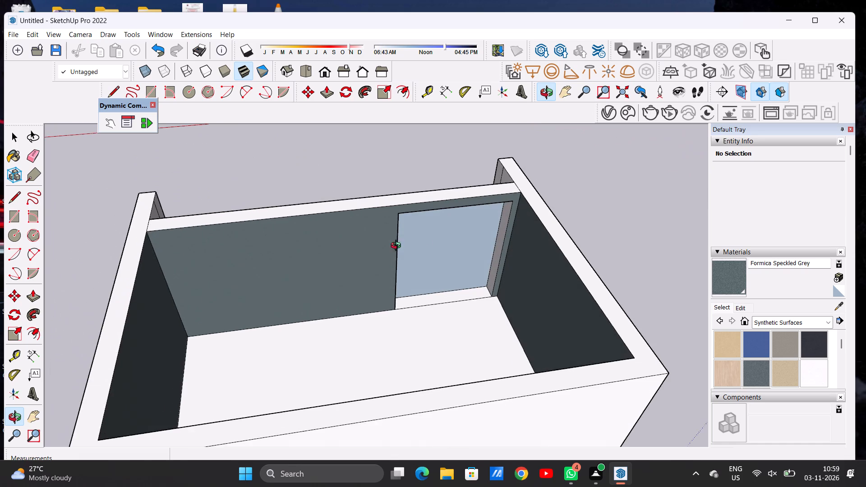
pyautogui.moveTo(343, 254); pyautogui.dragTo(402, 248)
pyautogui.scroll(-7, 355, 265)
pyautogui.moveTo(292, 268); pyautogui.dragTo(441, 266)
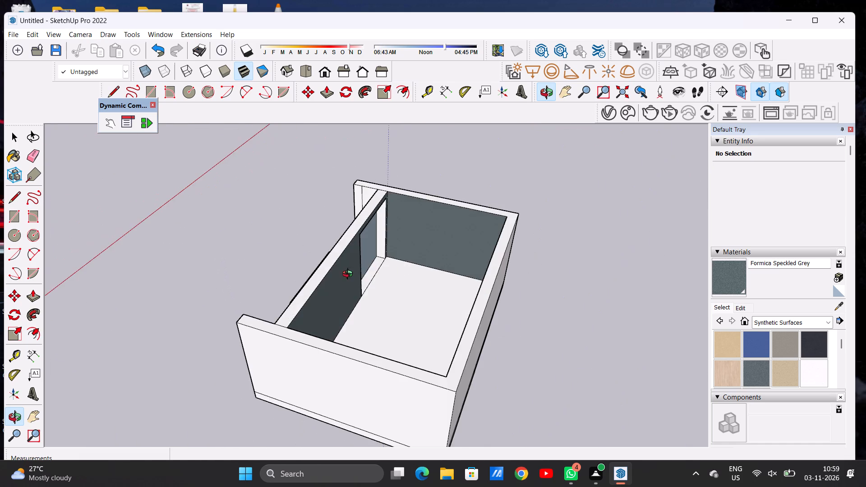
pyautogui.moveTo(384, 277); pyautogui.dragTo(481, 262)
pyautogui.moveTo(359, 274); pyautogui.dragTo(505, 245)
pyautogui.scroll(-5, 379, 266)
pyautogui.moveTo(364, 280); pyautogui.dragTo(488, 258)
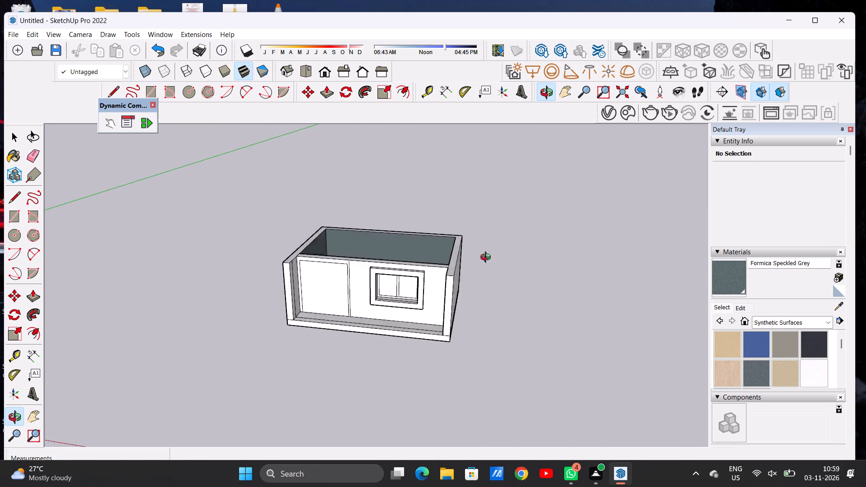
pyautogui.moveTo(488, 258); pyautogui.dragTo(538, 247)
pyautogui.scroll(1, 360, 251)
pyautogui.scroll(-2, 360, 251)
pyautogui.scroll(2, 360, 251)
pyautogui.moveTo(357, 266); pyautogui.dragTo(348, 282)
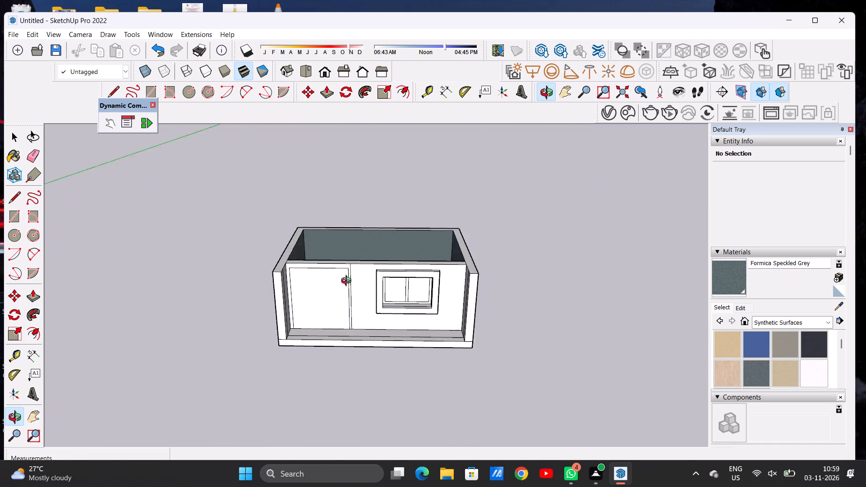
pyautogui.moveTo(348, 282); pyautogui.dragTo(401, 280)
pyautogui.moveTo(419, 277); pyautogui.dragTo(314, 321)
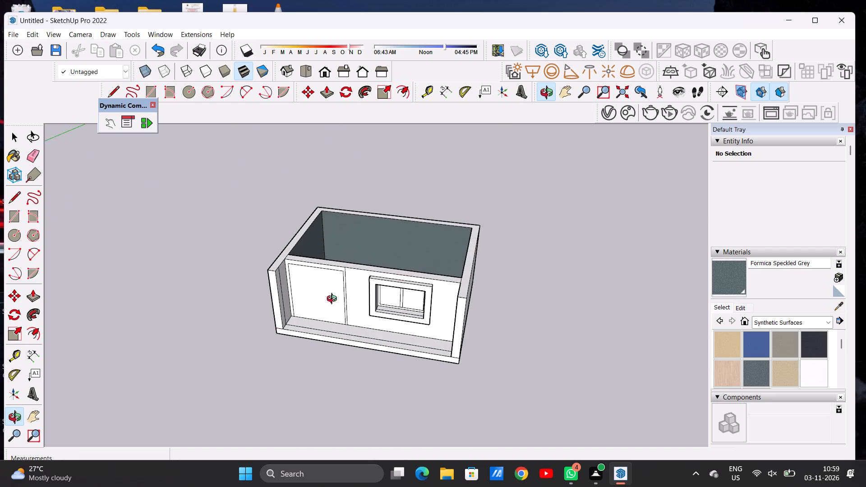
pyautogui.scroll(2, 339, 241)
pyautogui.scroll(-1, 341, 239)
pyautogui.scroll(9, 341, 239)
pyautogui.scroll(-1, 341, 234)
pyautogui.scroll(1, 341, 234)
pyautogui.moveTo(336, 257); pyautogui.dragTo(334, 255)
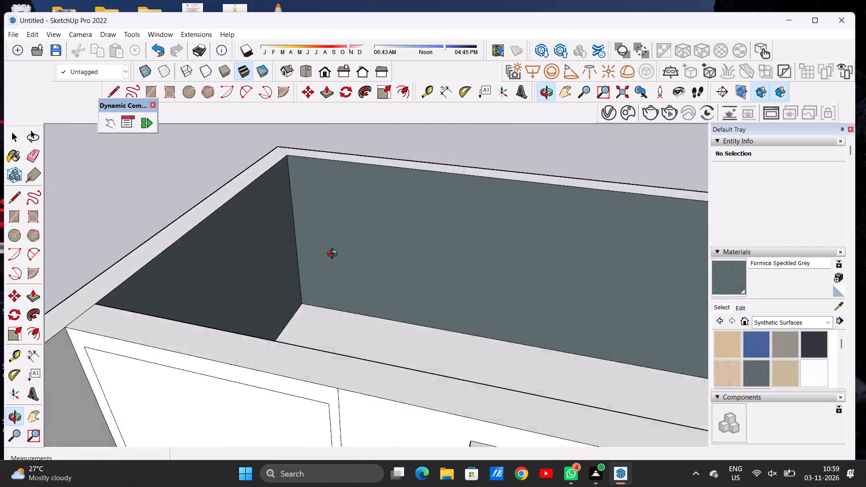
pyautogui.moveTo(334, 255); pyautogui.dragTo(384, 245)
pyautogui.scroll(-11, 326, 270)
pyautogui.scroll(1, 303, 273)
pyautogui.scroll(-4, 308, 274)
pyautogui.moveTo(429, 295); pyautogui.dragTo(71, 299)
pyautogui.moveTo(360, 294); pyautogui.dragTo(228, 274)
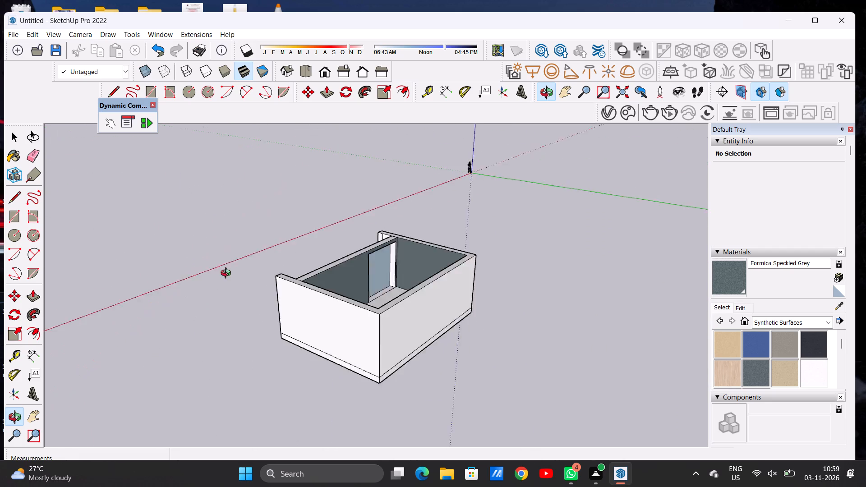
pyautogui.moveTo(228, 274); pyautogui.dragTo(244, 354)
pyautogui.scroll(5, 375, 256)
pyautogui.moveTo(331, 290); pyautogui.dragTo(541, 246)
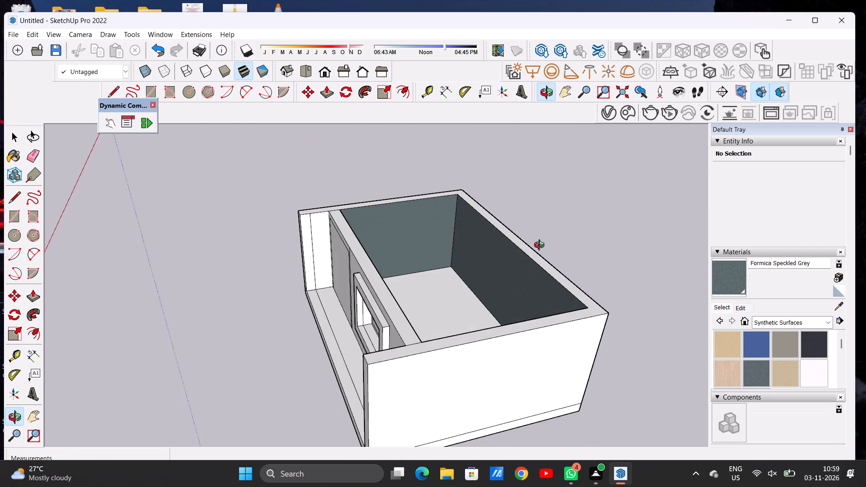
pyautogui.moveTo(321, 260); pyautogui.dragTo(514, 234)
pyautogui.scroll(-7, 348, 254)
pyautogui.moveTo(366, 291); pyautogui.dragTo(444, 270)
pyautogui.scroll(5, 374, 276)
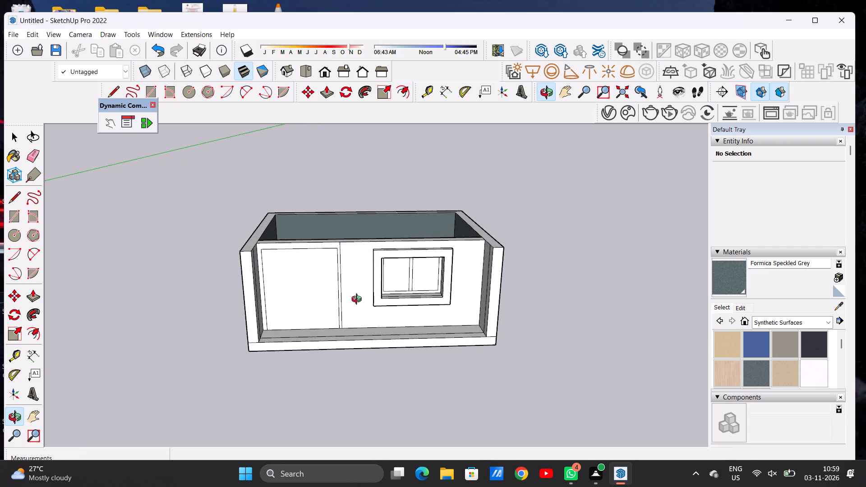
pyautogui.moveTo(359, 300); pyautogui.dragTo(339, 274)
pyautogui.click(343, 272)
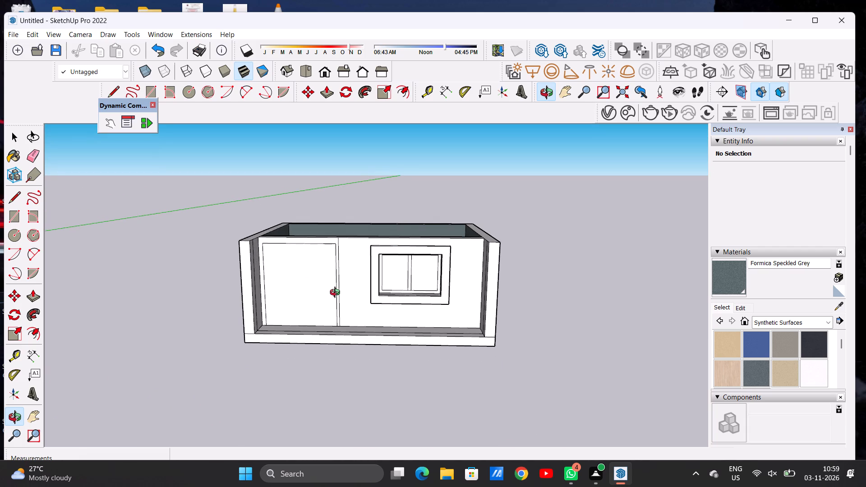
pyautogui.scroll(-2, 337, 294)
pyautogui.moveTo(339, 289); pyautogui.dragTo(216, 352)
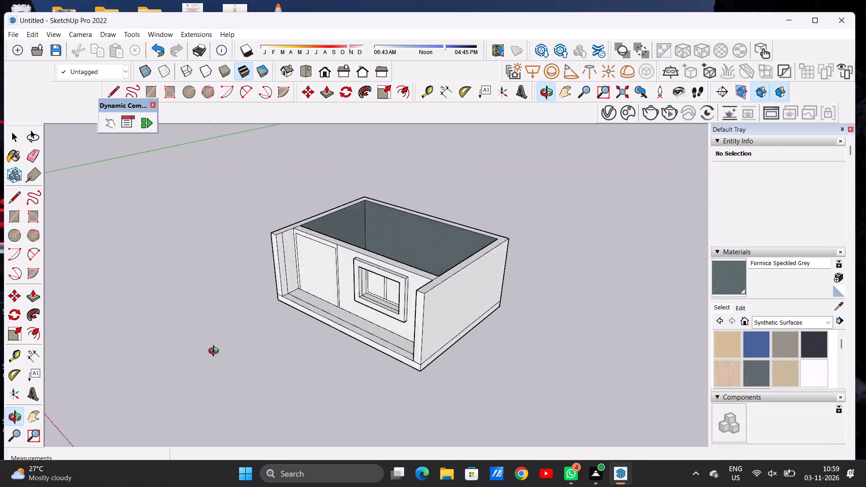
pyautogui.moveTo(216, 352); pyautogui.dragTo(398, 323)
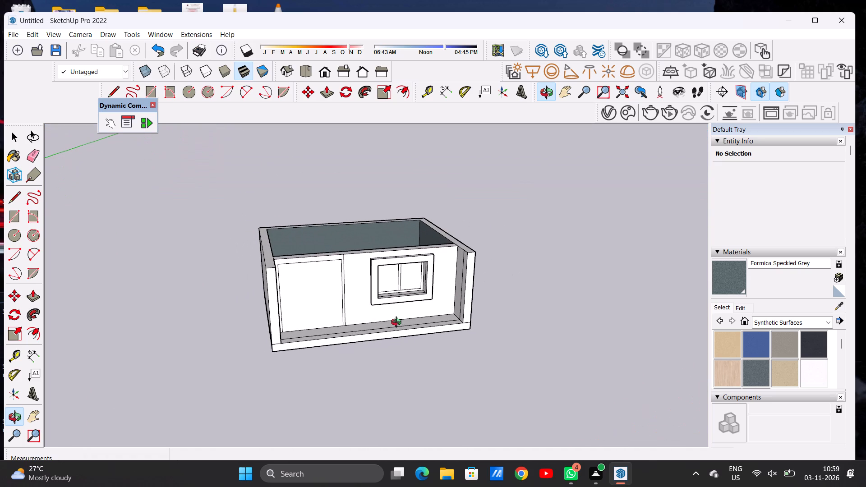
pyautogui.moveTo(398, 323); pyautogui.dragTo(219, 329)
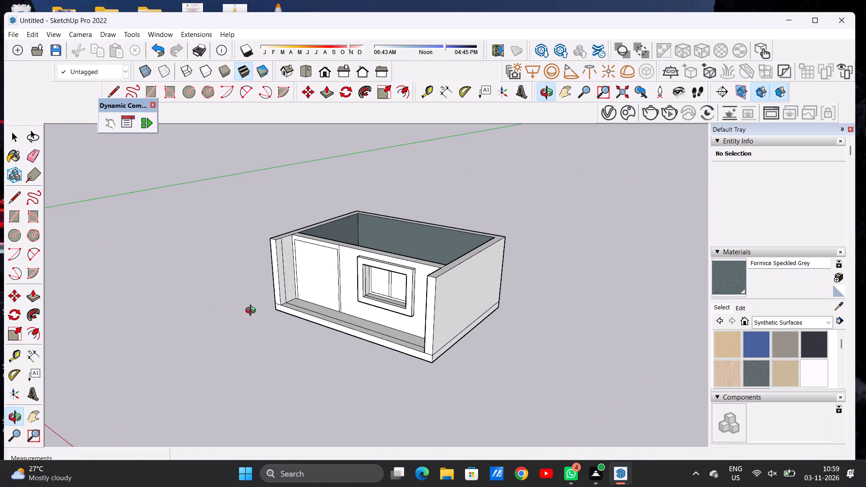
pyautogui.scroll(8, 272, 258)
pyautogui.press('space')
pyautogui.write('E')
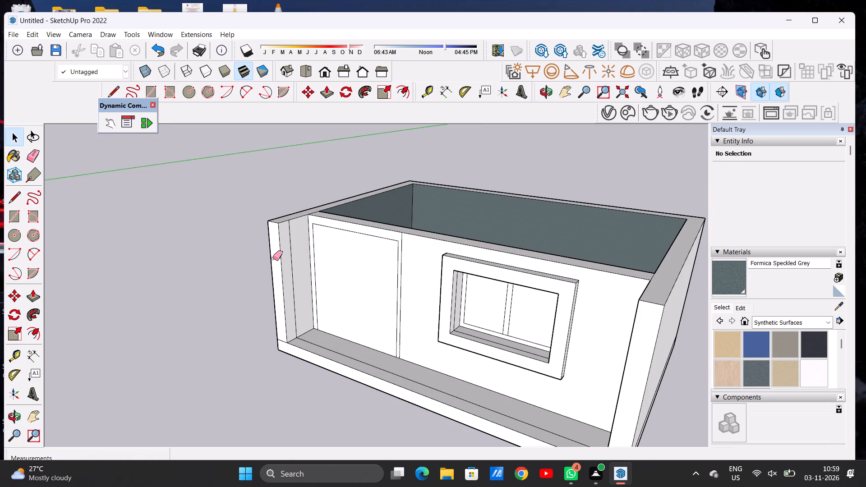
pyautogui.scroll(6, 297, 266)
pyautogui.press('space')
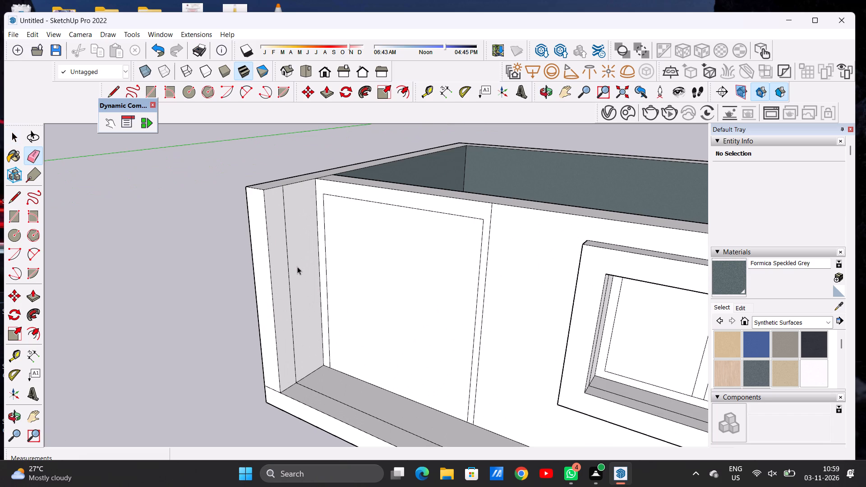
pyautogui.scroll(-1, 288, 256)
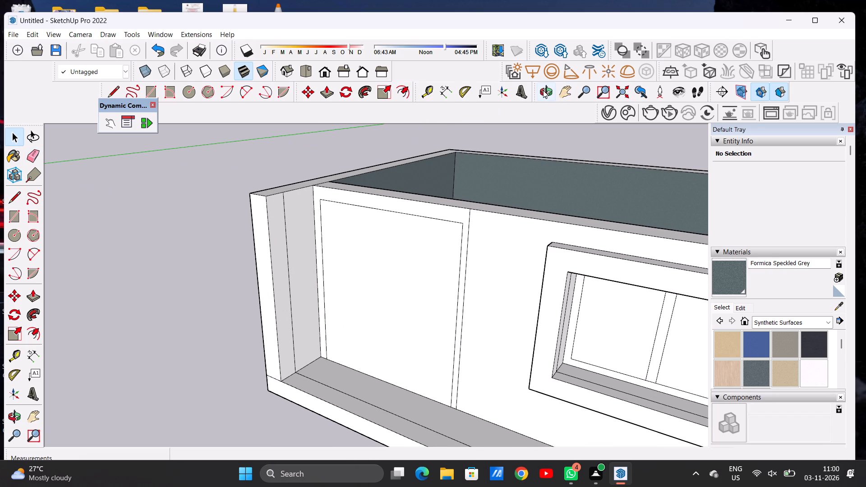
# Examine the front elevation with its opening panel and framed window, and the room's floor from above.
pyautogui.click(543, 91)
pyautogui.moveTo(392, 242); pyautogui.dragTo(482, 223)
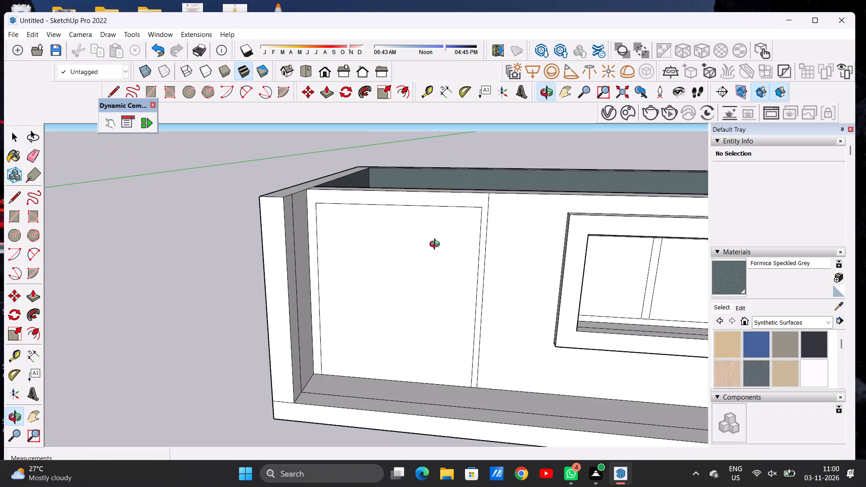
pyautogui.scroll(-14, 324, 261)
pyautogui.moveTo(387, 276); pyautogui.dragTo(390, 249)
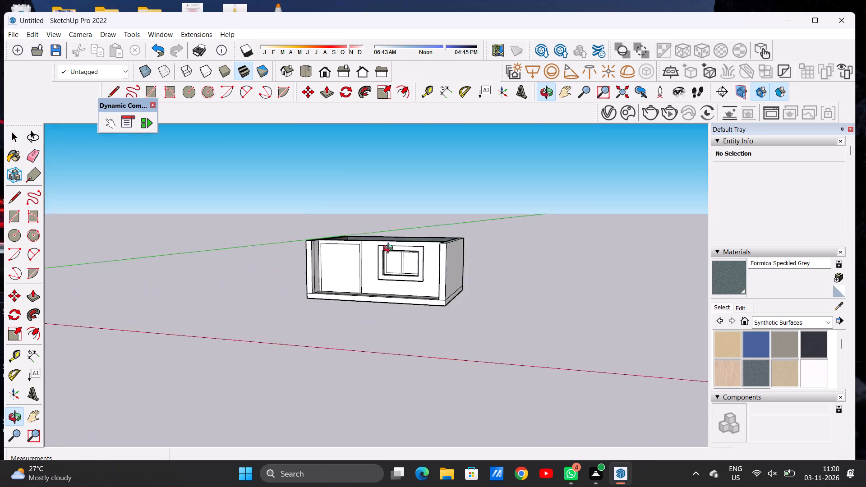
pyautogui.moveTo(390, 249); pyautogui.dragTo(490, 253)
pyautogui.moveTo(392, 269); pyautogui.dragTo(412, 306)
pyautogui.scroll(9, 414, 230)
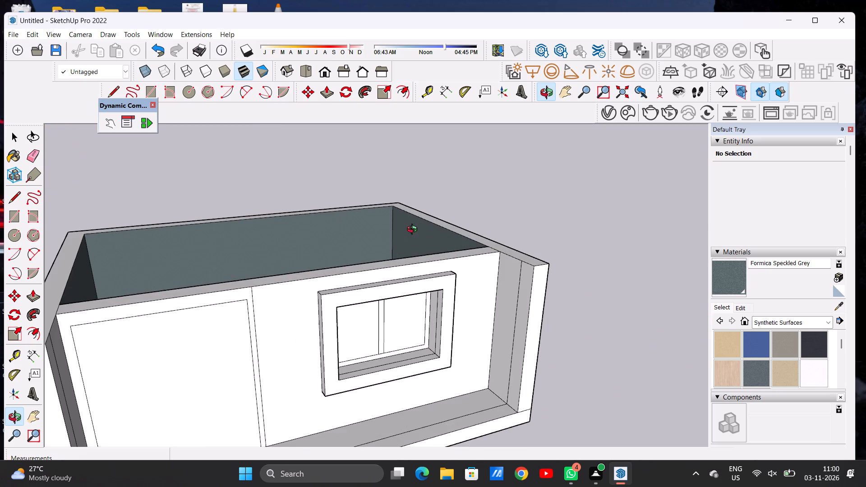
pyautogui.moveTo(409, 264); pyautogui.dragTo(342, 262)
pyautogui.scroll(-6, 383, 267)
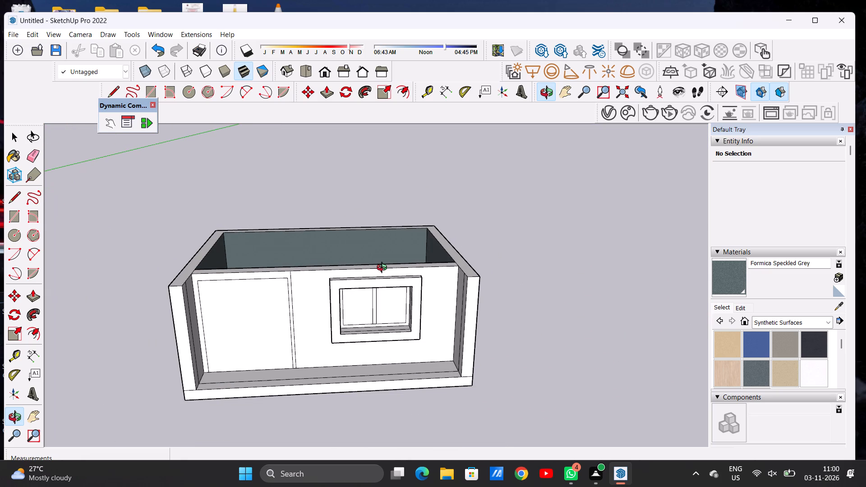
pyautogui.moveTo(381, 275); pyautogui.dragTo(307, 317)
pyautogui.moveTo(363, 252); pyautogui.dragTo(254, 326)
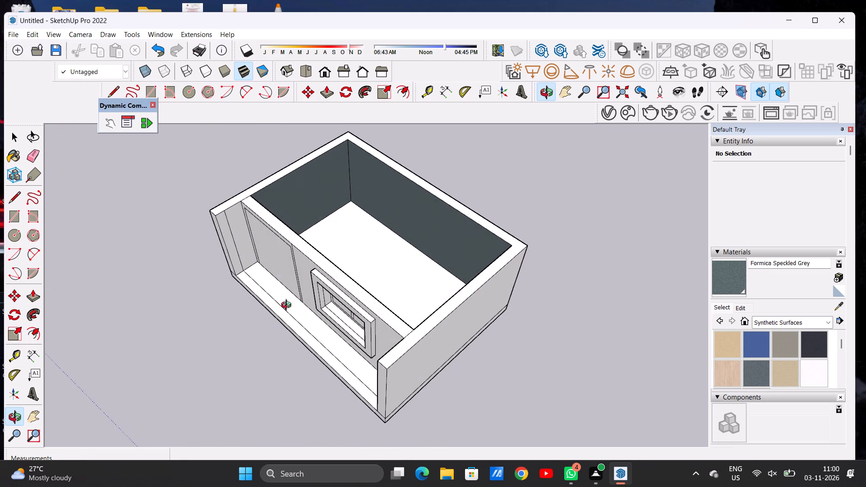
# Move the room's floor face and its edges from the inner floor corner straight up to the inner top corner of the walls.
pyautogui.scroll(5, 363, 242)
pyautogui.press('space')
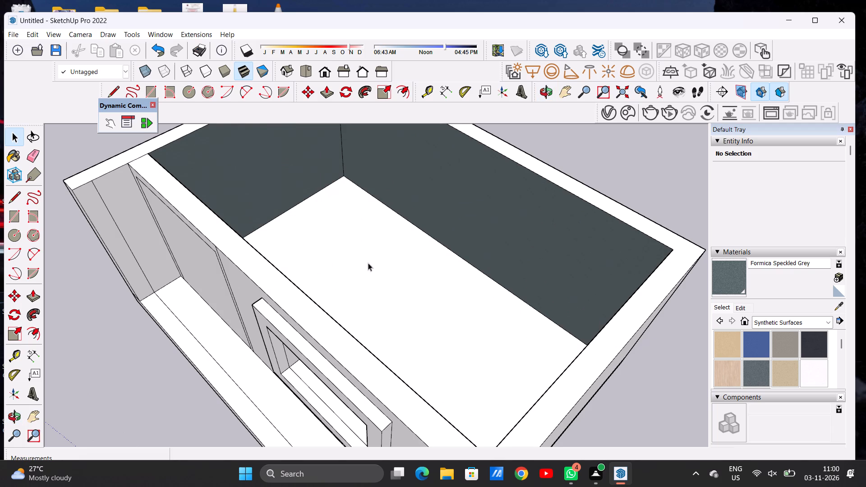
pyautogui.scroll(-5, 369, 279)
pyautogui.scroll(5, 368, 247)
pyautogui.doubleClick(365, 283)
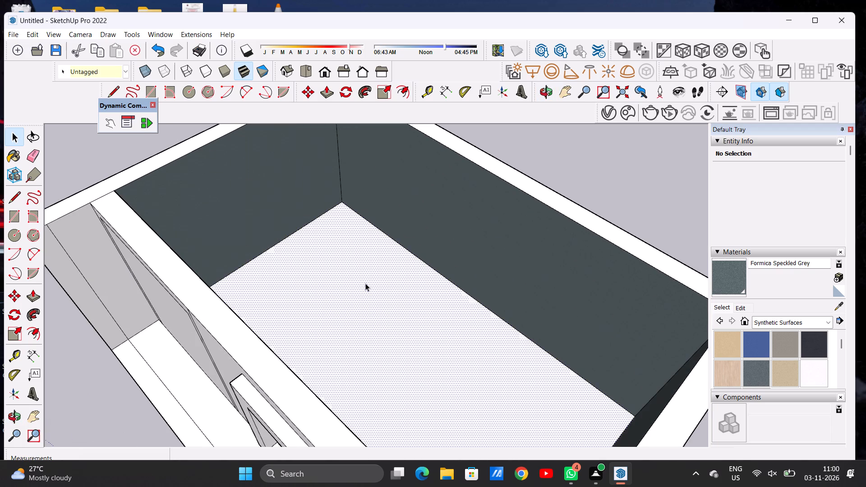
pyautogui.press('m')
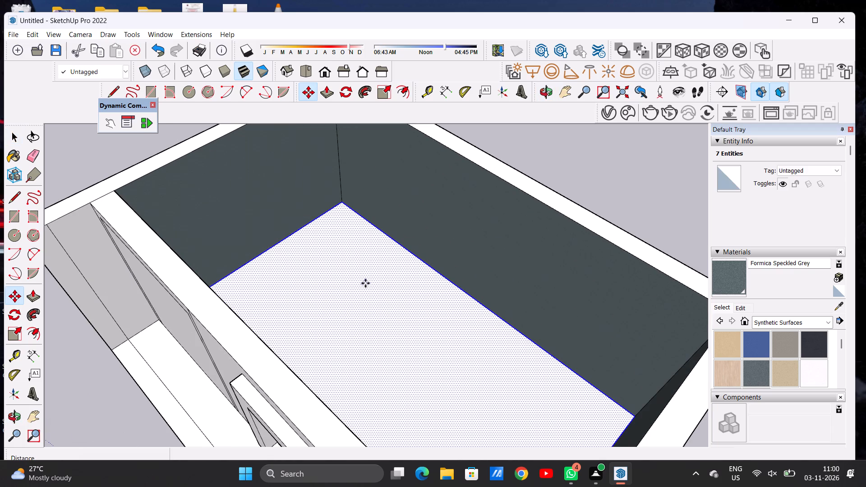
pyautogui.click(343, 201)
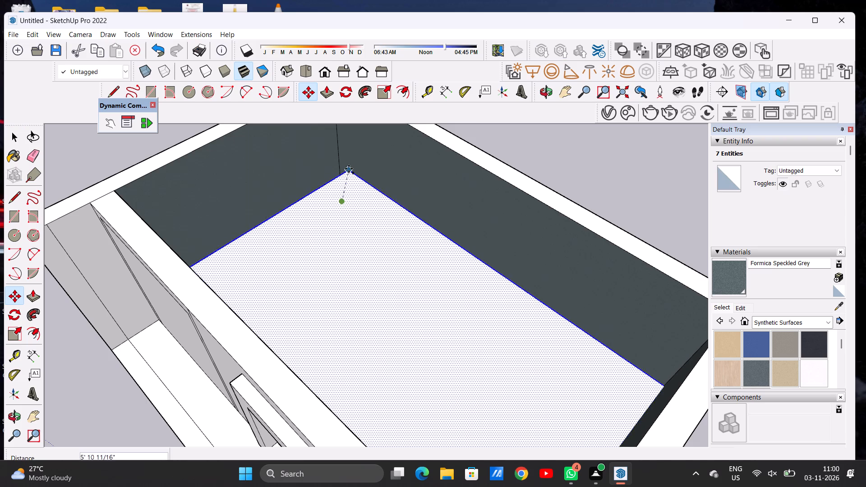
pyautogui.scroll(-8, 342, 208)
pyautogui.scroll(7, 342, 156)
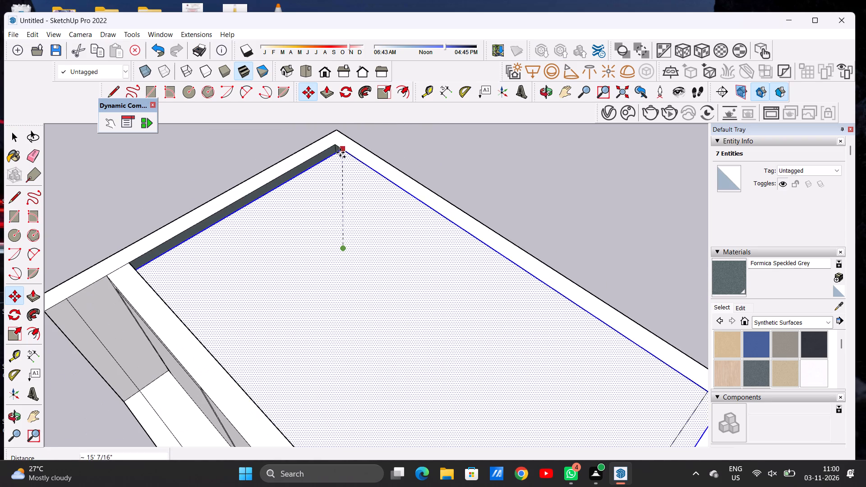
pyautogui.click(337, 151)
pyautogui.press('space')
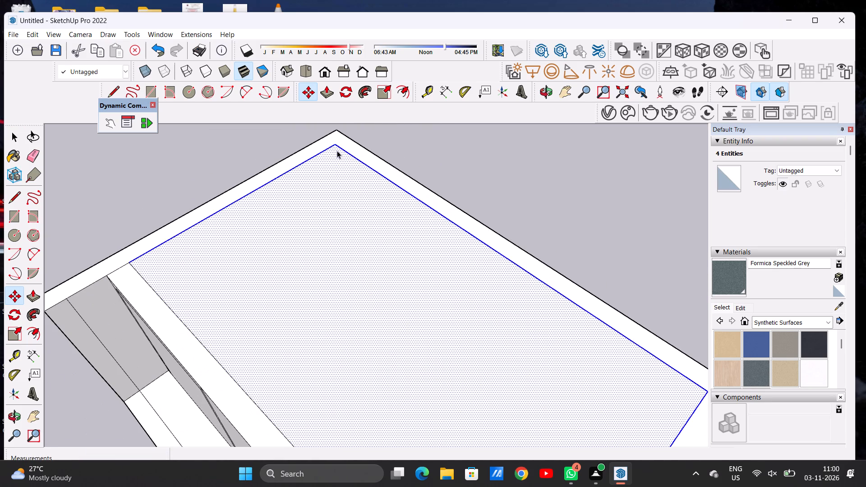
pyautogui.click(440, 166)
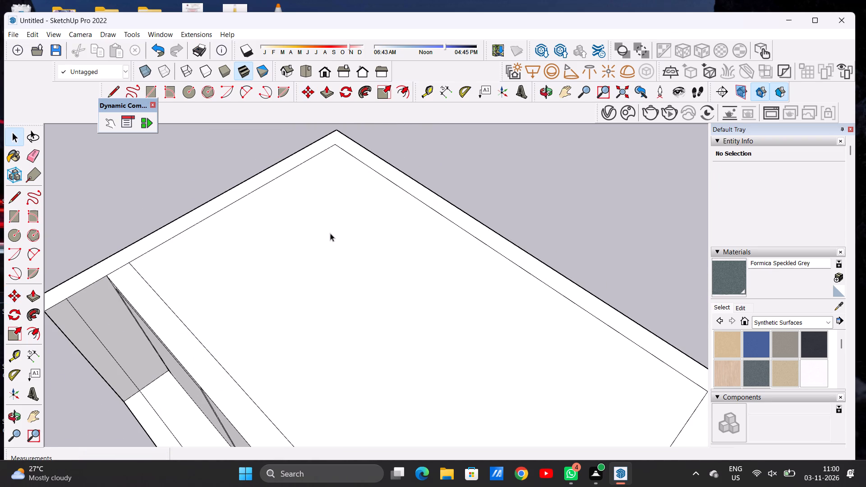
# Examine the top face between the walls and the front elevation with its opening panel and framed window.
pyautogui.click(541, 89)
pyautogui.scroll(-3, 353, 236)
pyautogui.scroll(1, 349, 234)
pyautogui.scroll(-3, 347, 232)
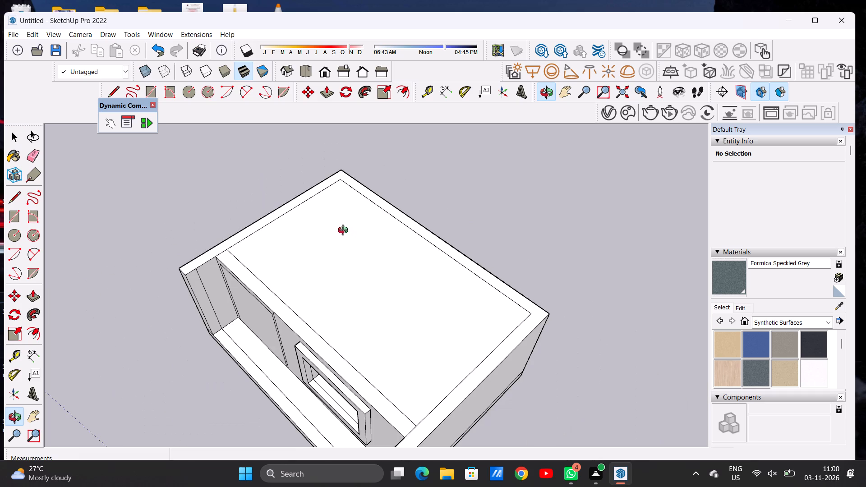
pyautogui.moveTo(364, 364); pyautogui.dragTo(355, 257)
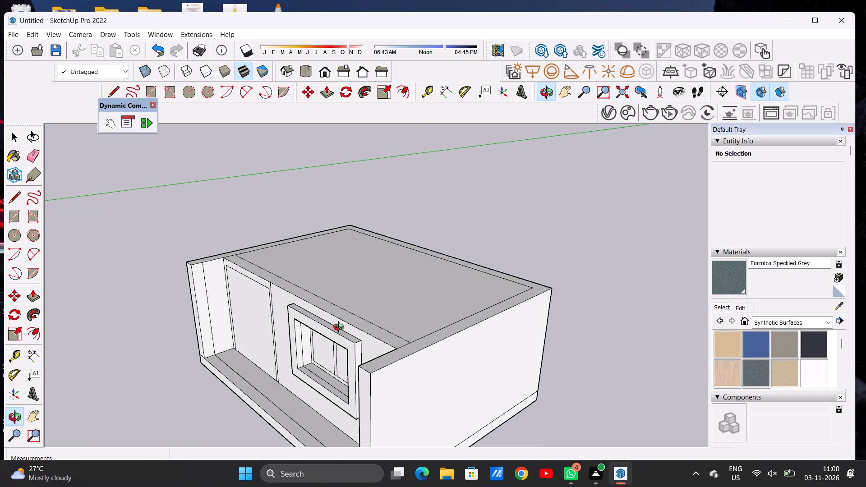
pyautogui.moveTo(343, 331); pyautogui.dragTo(464, 330)
pyautogui.moveTo(230, 323); pyautogui.dragTo(299, 324)
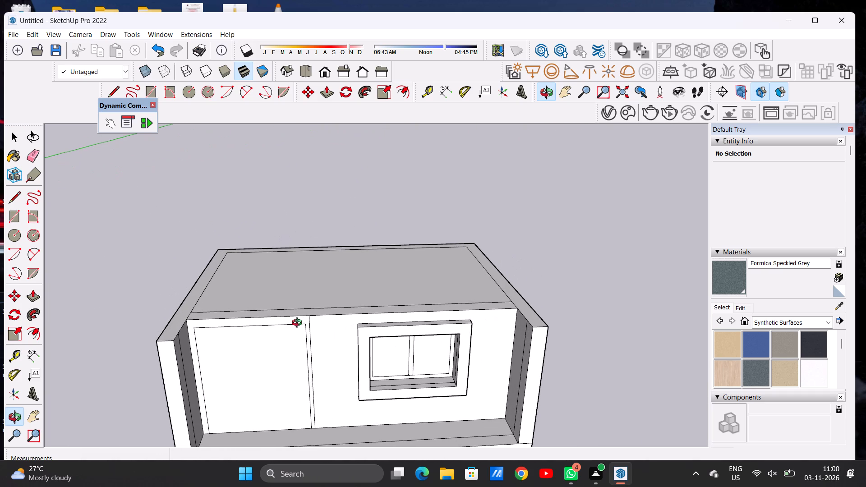
pyautogui.moveTo(299, 324); pyautogui.dragTo(249, 321)
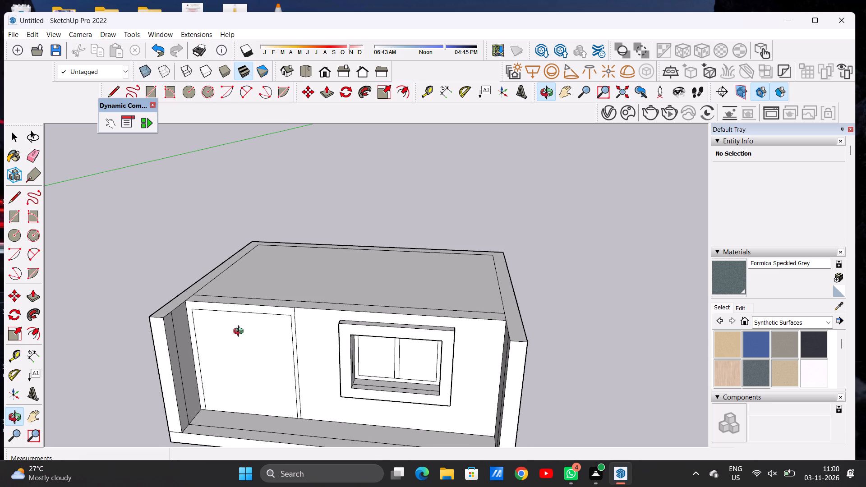
pyautogui.scroll(-2, 265, 350)
pyautogui.moveTo(318, 375); pyautogui.dragTo(372, 315)
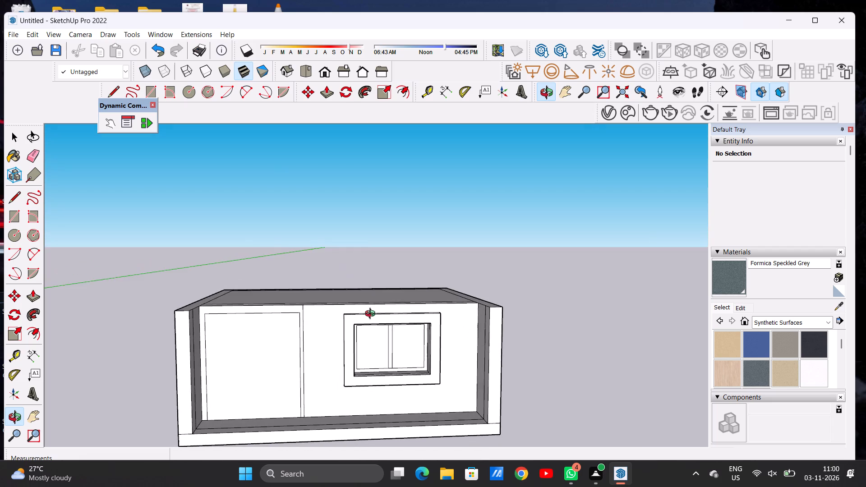
pyautogui.moveTo(372, 315); pyautogui.dragTo(350, 356)
pyautogui.moveTo(349, 354); pyautogui.dragTo(265, 376)
pyautogui.moveTo(323, 355); pyautogui.dragTo(298, 360)
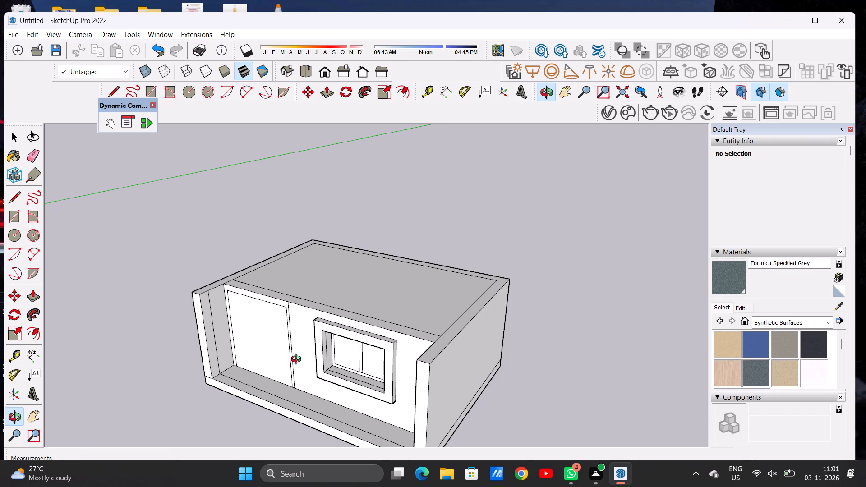
# Push/Pull the top face between the walls upward above the wall tops.
pyautogui.scroll(2, 431, 317)
pyautogui.scroll(-2, 431, 317)
pyautogui.scroll(1, 431, 317)
pyautogui.press('space')
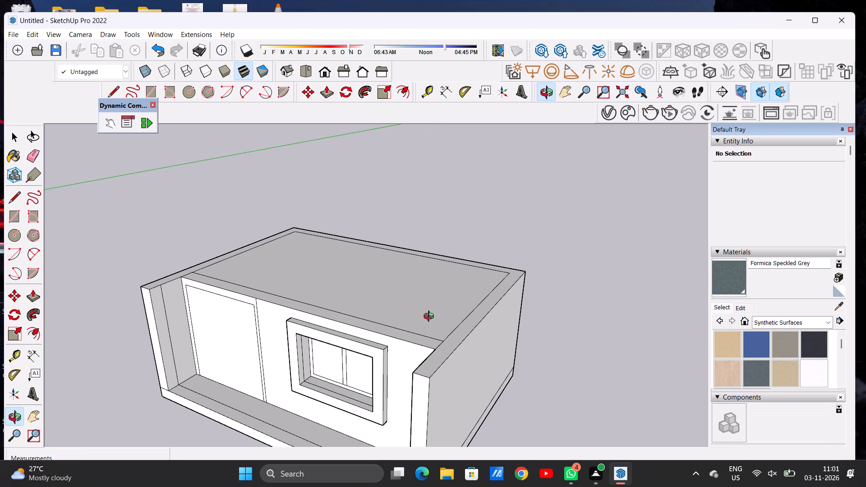
pyautogui.write('P')
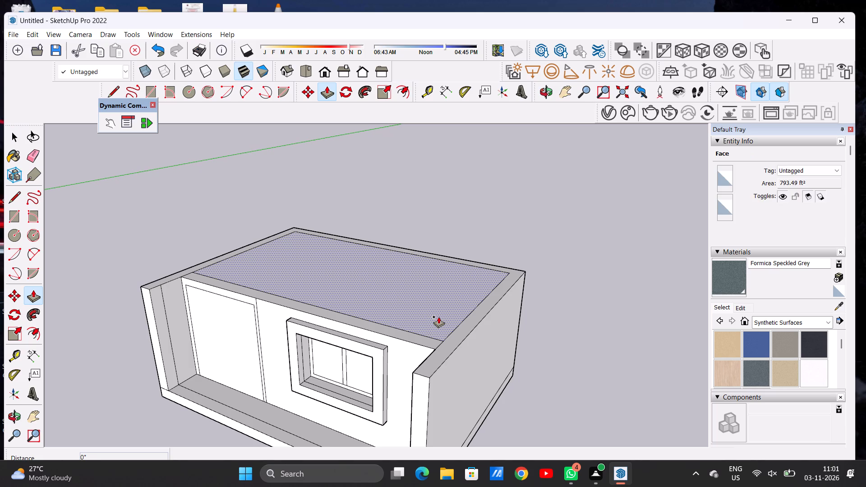
pyautogui.click(438, 317)
pyautogui.scroll(-5, 450, 261)
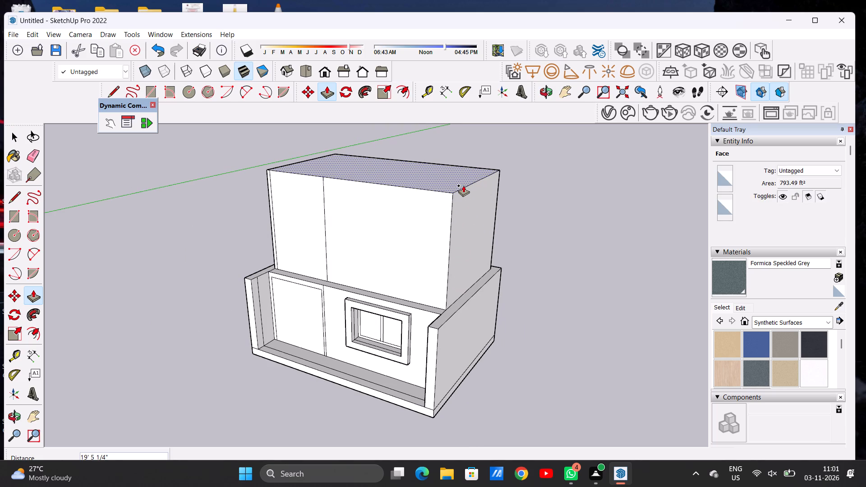
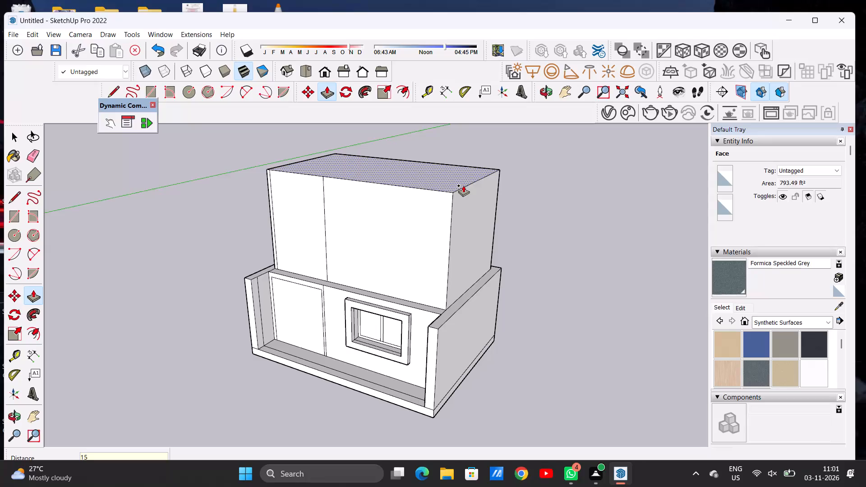
# Set the Push/Pull distance of the top face raised between the walls to 15'.
pyautogui.press('Return')
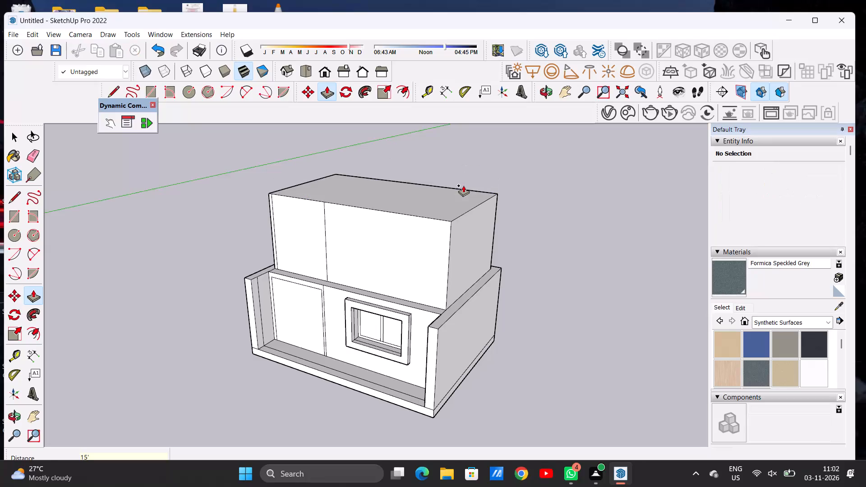
pyautogui.press('space')
# Push/Pull the top face of the outer side and back walls up 15', level with the top of the raised block.
pyautogui.press('p')
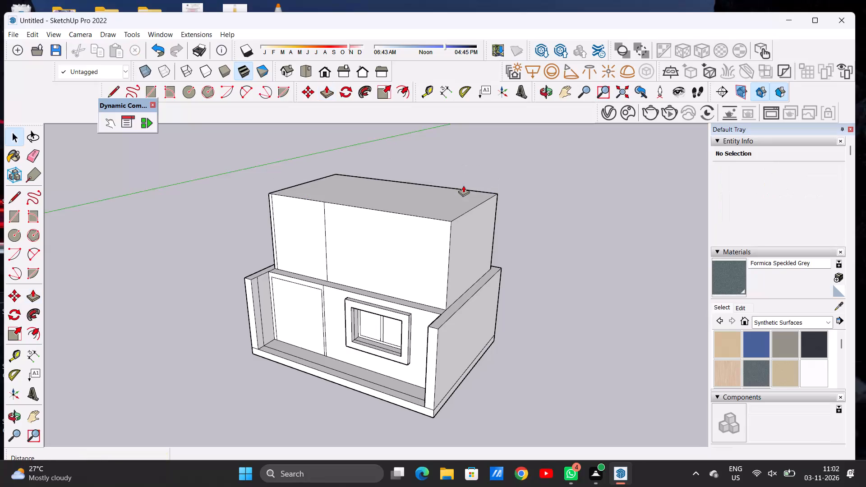
pyautogui.scroll(3, 435, 322)
pyautogui.click(440, 319)
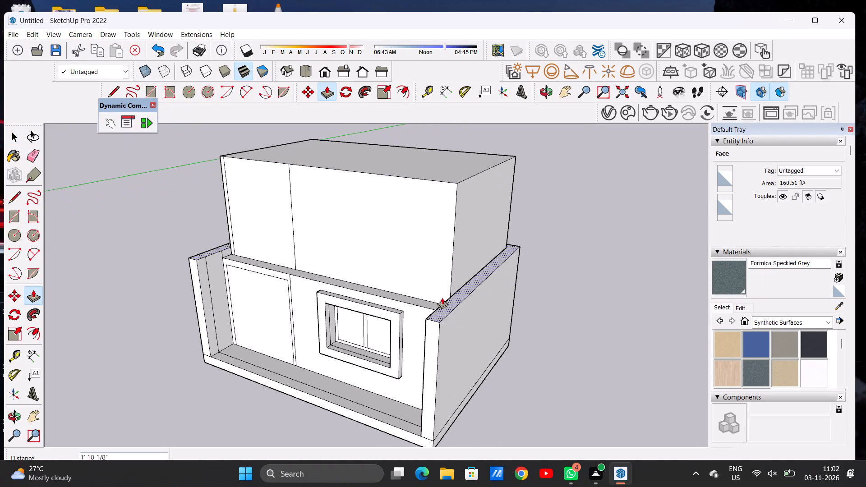
pyautogui.scroll(-8, 456, 255)
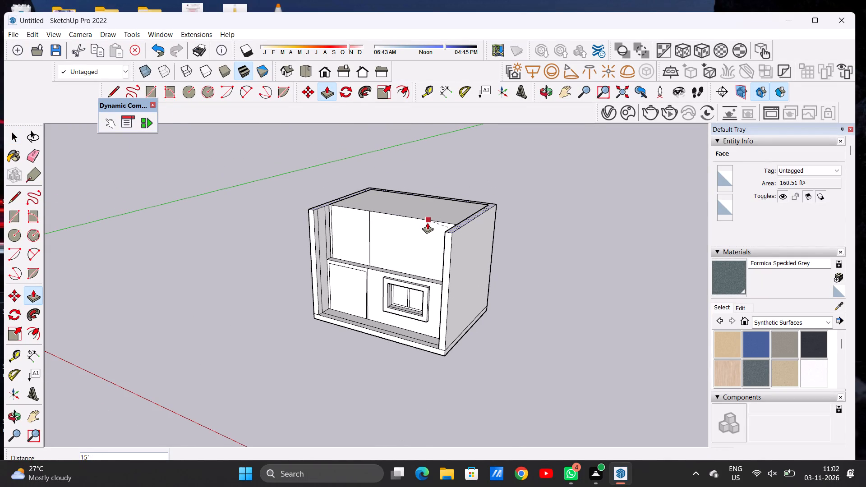
pyautogui.click(423, 221)
pyautogui.press('space')
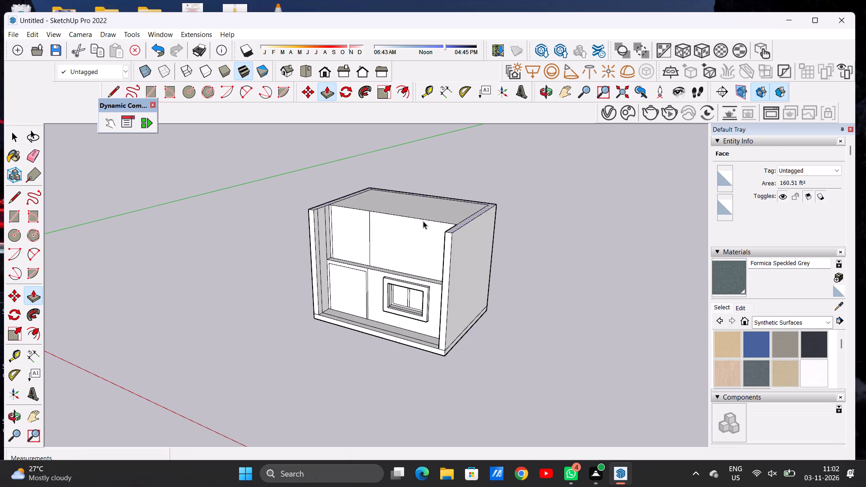
# Push/Pull both upper front faces outward about 1' 10 1/2", flush with the lower front wall.
pyautogui.write('P O')
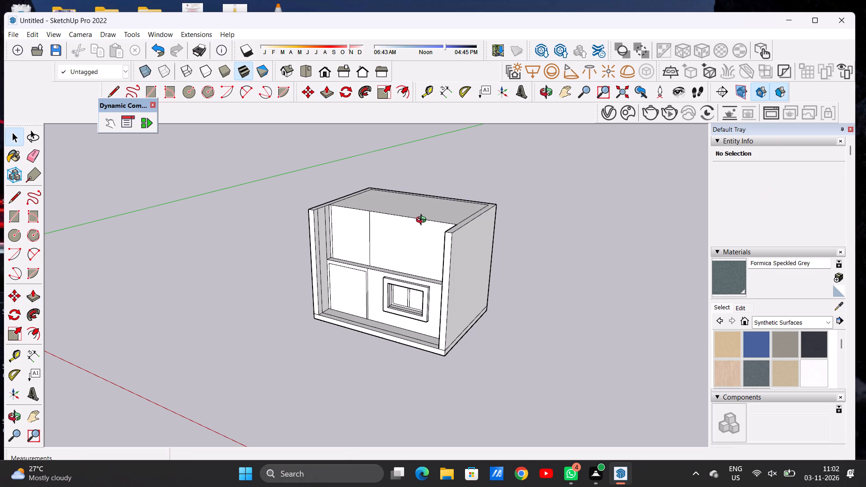
pyautogui.moveTo(355, 256); pyautogui.dragTo(475, 213)
pyautogui.moveTo(467, 211); pyautogui.dragTo(443, 215)
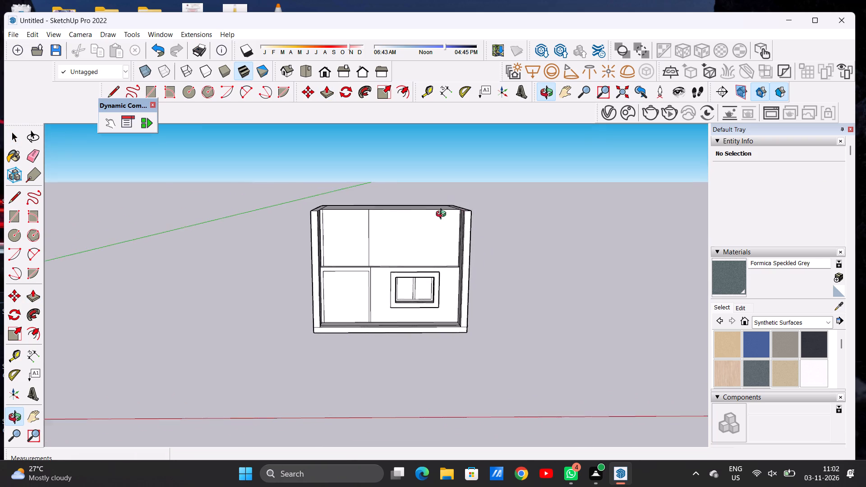
pyautogui.moveTo(443, 215); pyautogui.dragTo(374, 285)
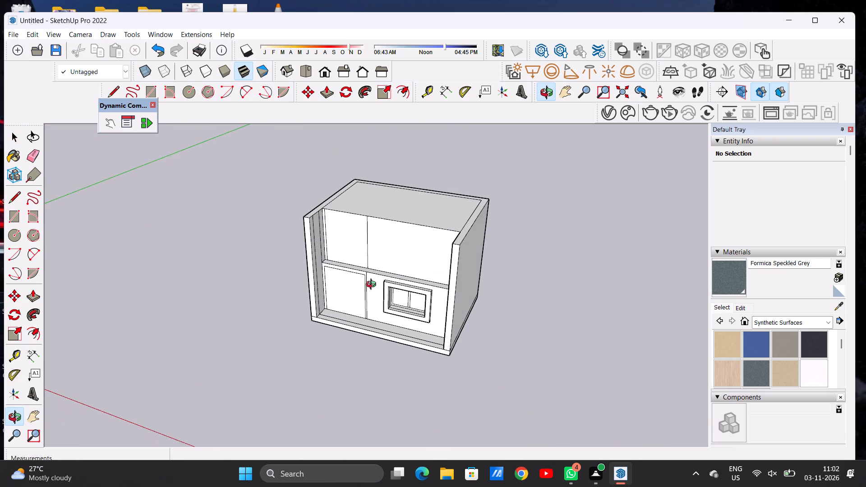
pyautogui.scroll(5, 424, 270)
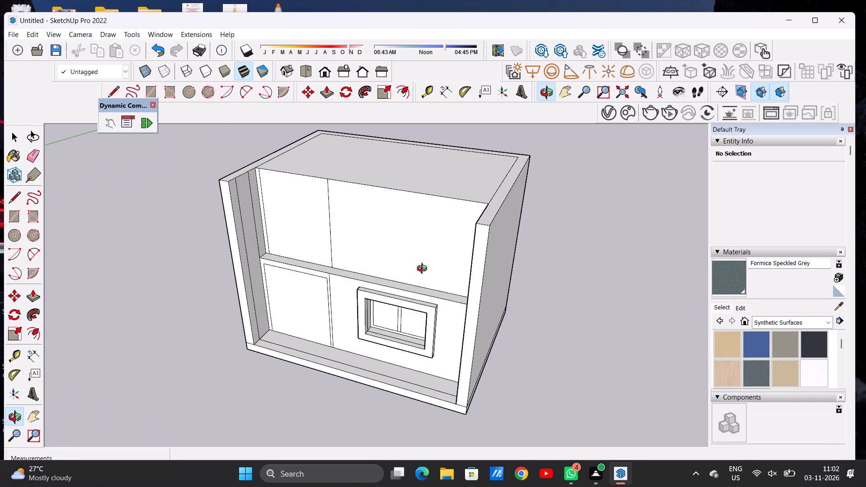
pyautogui.scroll(-1, 428, 262)
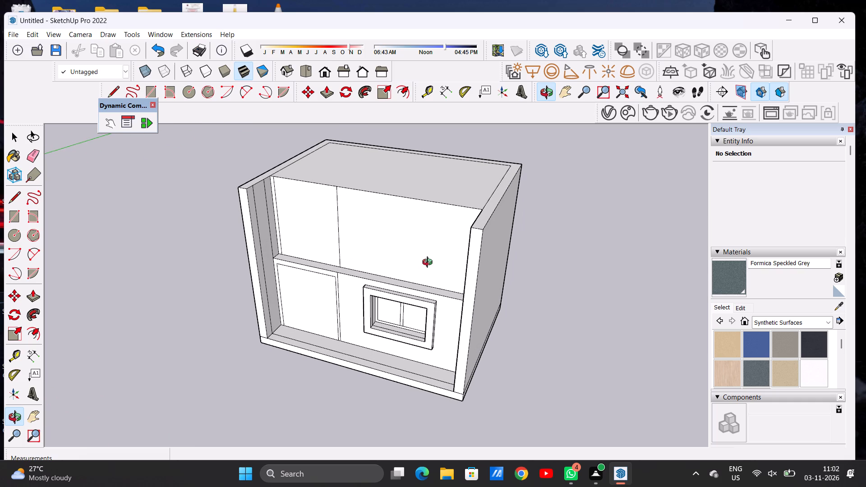
pyautogui.press('space')
pyautogui.write('P')
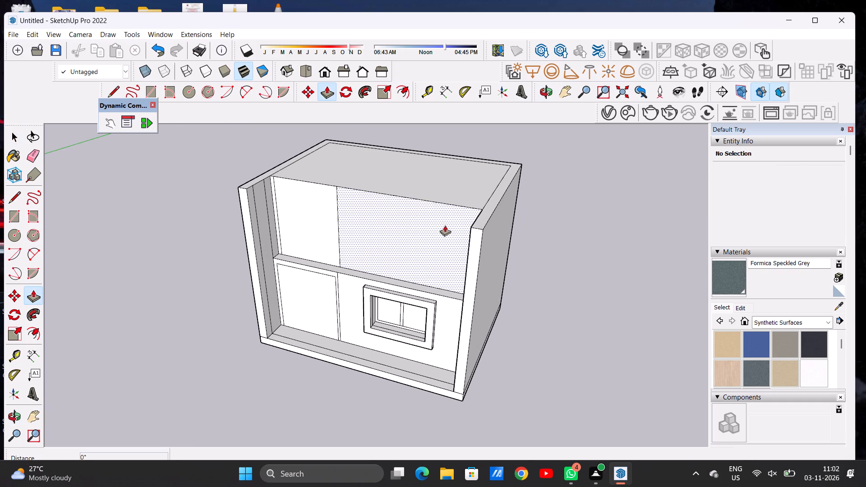
pyautogui.click(446, 224)
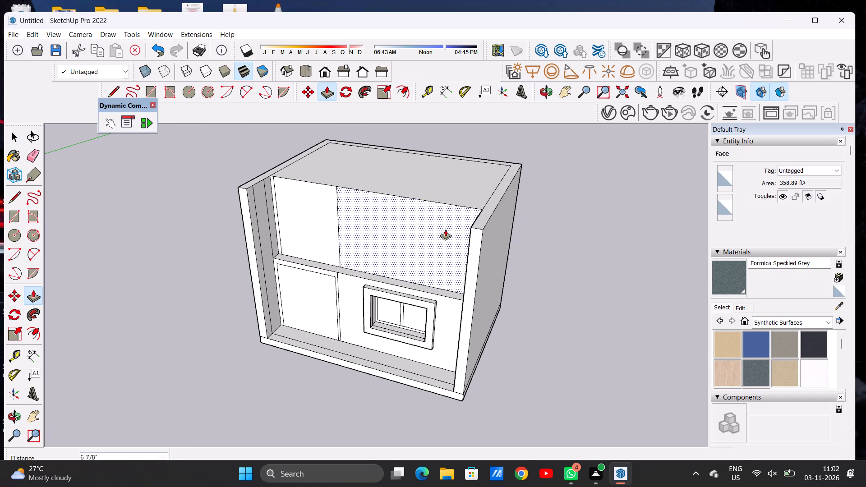
pyautogui.click(476, 228)
pyautogui.click(316, 191)
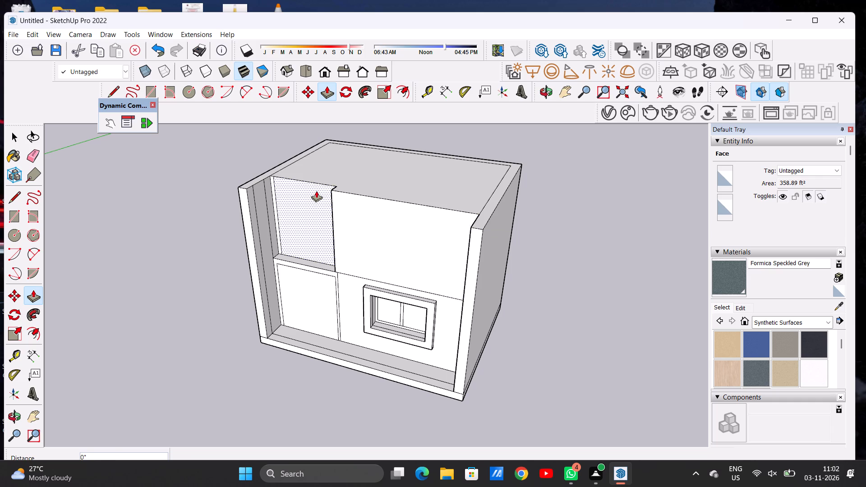
pyautogui.click(284, 203)
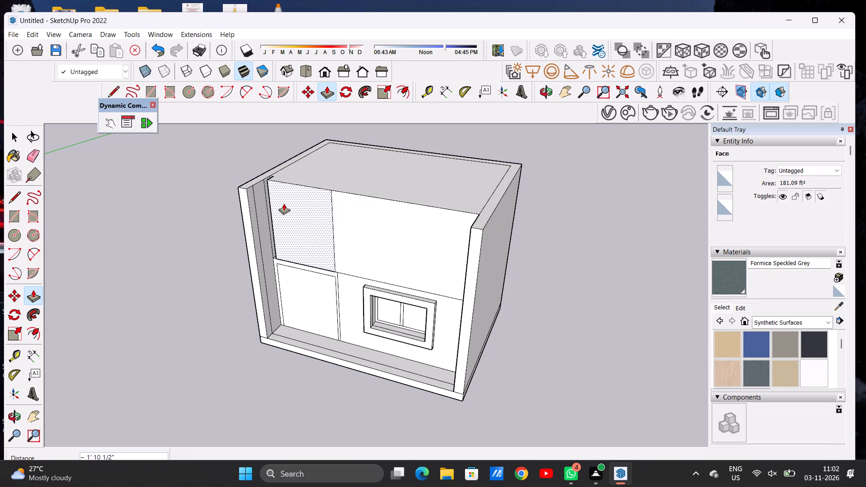
pyautogui.click(278, 194)
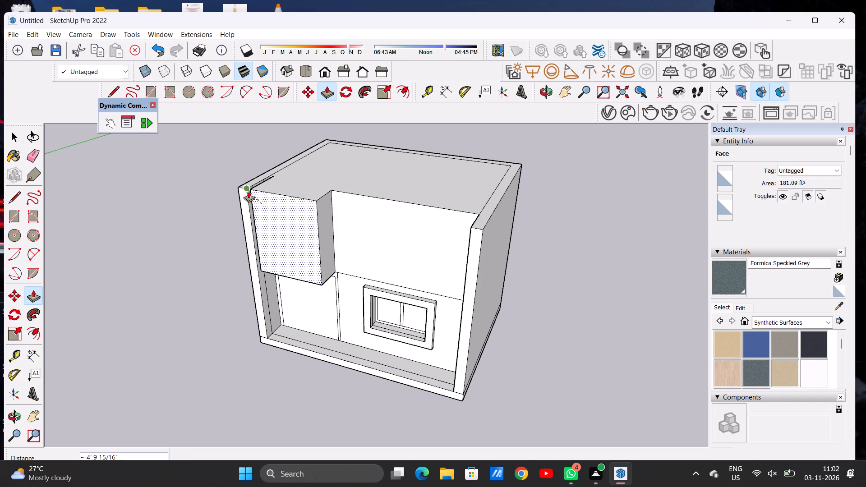
pyautogui.press('space')
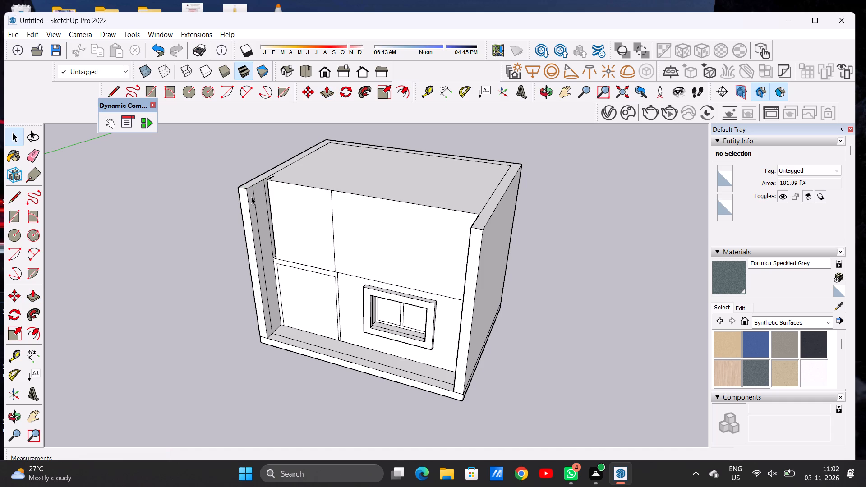
# Push/Pull the narrow strip beside the upper left front face outward about 1' 10 1/2" to align with that face.
pyautogui.click(547, 94)
pyautogui.moveTo(374, 230); pyautogui.dragTo(491, 229)
pyautogui.moveTo(339, 227); pyautogui.dragTo(293, 235)
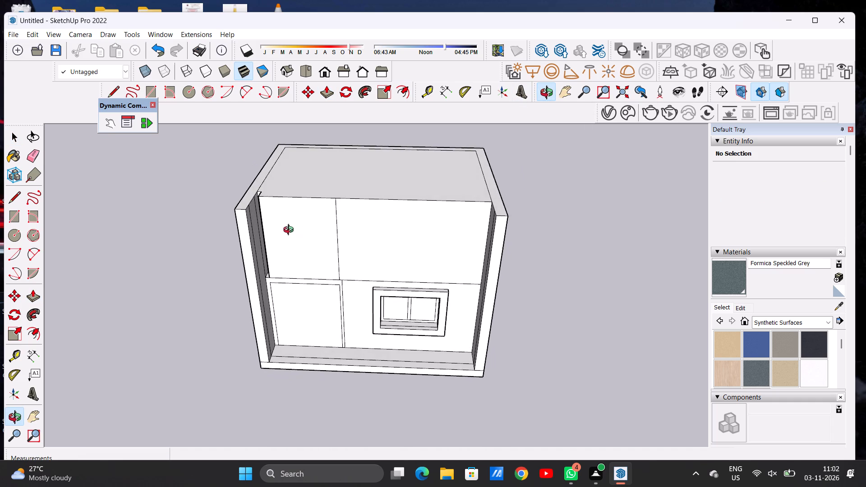
pyautogui.scroll(2, 258, 186)
pyautogui.scroll(-1, 258, 186)
pyautogui.scroll(2, 258, 186)
pyautogui.moveTo(263, 230); pyautogui.dragTo(315, 225)
pyautogui.scroll(6, 266, 215)
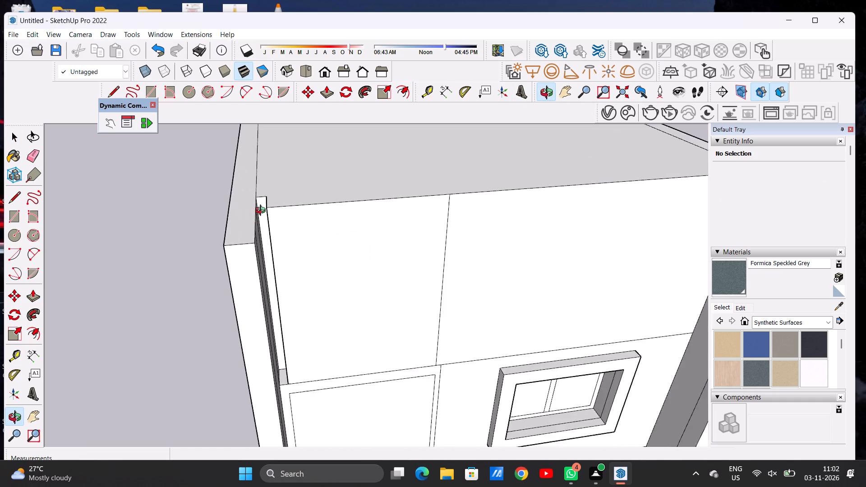
pyautogui.scroll(4, 263, 211)
pyautogui.scroll(-1, 263, 211)
pyautogui.scroll(1, 263, 211)
pyautogui.press('space')
pyautogui.write('P')
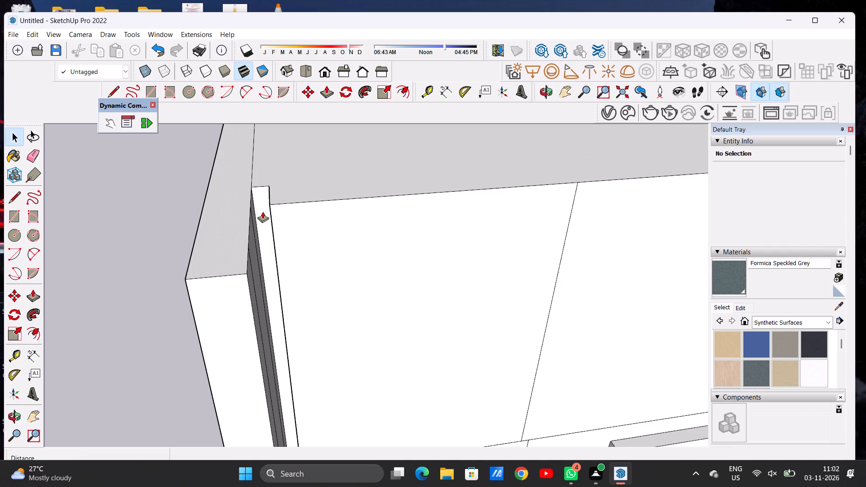
pyautogui.scroll(5, 262, 211)
pyautogui.click(265, 182)
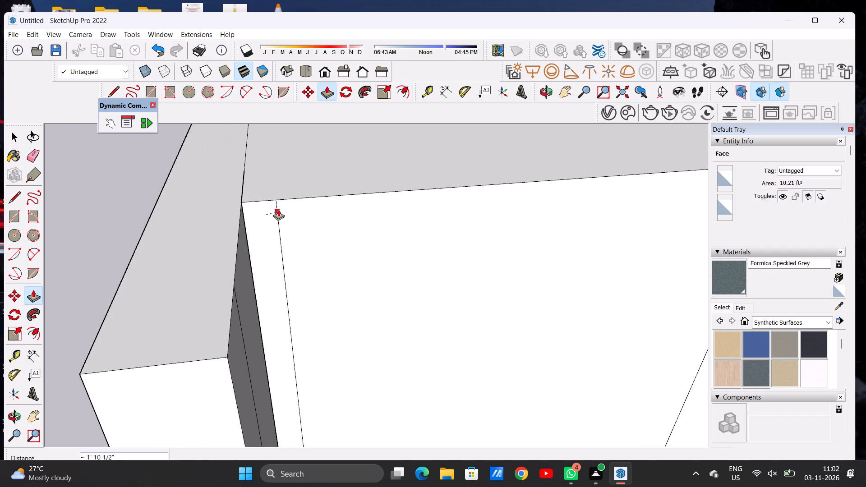
pyautogui.click(281, 204)
pyautogui.press('space')
# Erase the vertical seam line between the narrow strip and the upper left front face.
pyautogui.write('E')
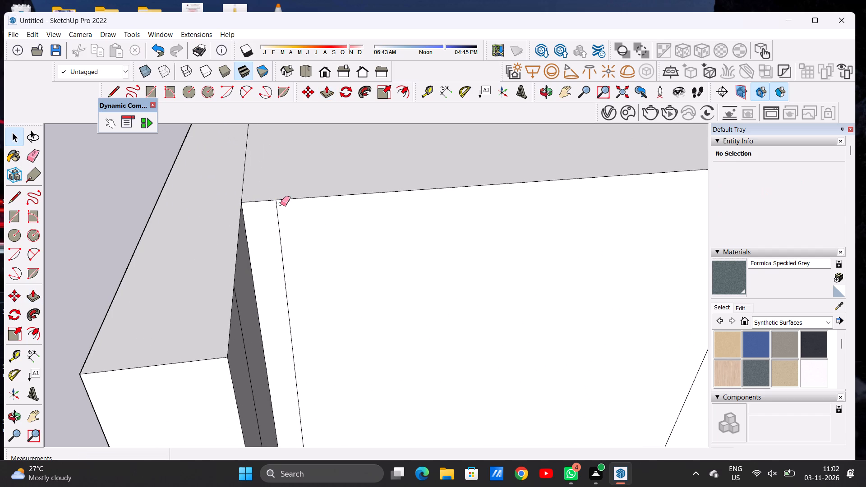
pyautogui.moveTo(275, 234); pyautogui.dragTo(281, 243)
pyautogui.scroll(-5, 240, 249)
pyautogui.scroll(1, 240, 249)
pyautogui.scroll(-2, 240, 249)
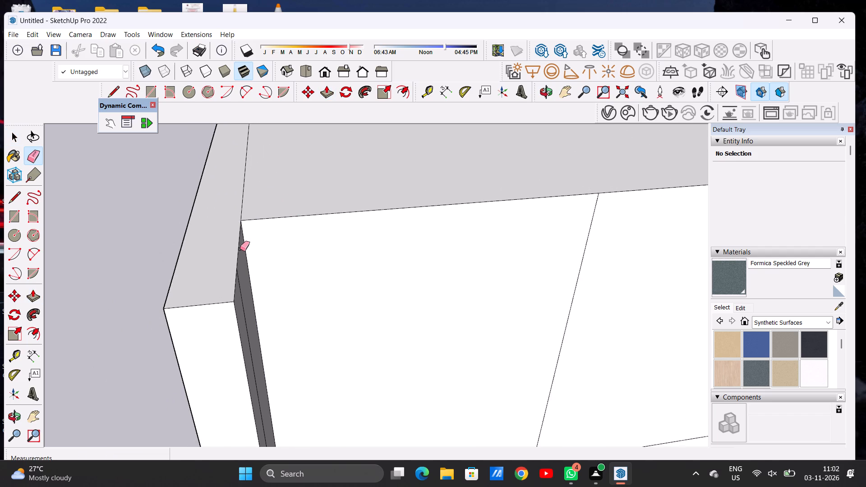
pyautogui.scroll(-10, 240, 249)
pyautogui.press('space')
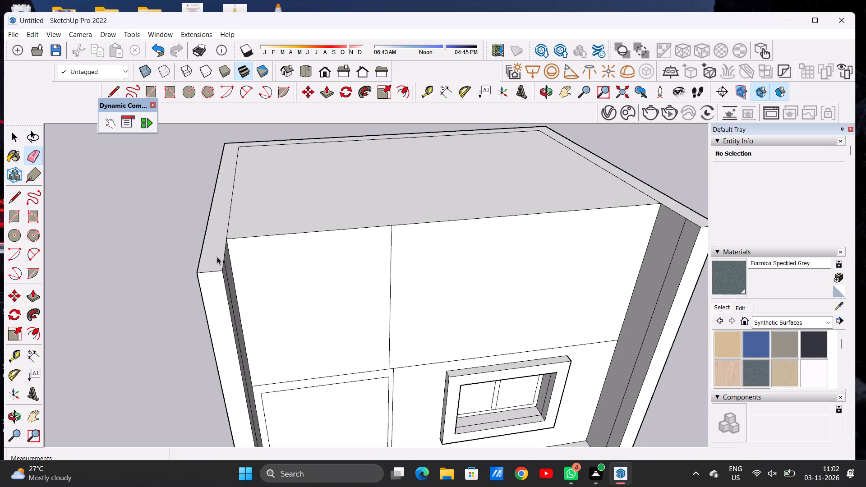
# Push/Pull the upper front face above the opening panel outward to the front end of the side wall.
pyautogui.write('O')
pyautogui.moveTo(363, 285); pyautogui.dragTo(335, 201)
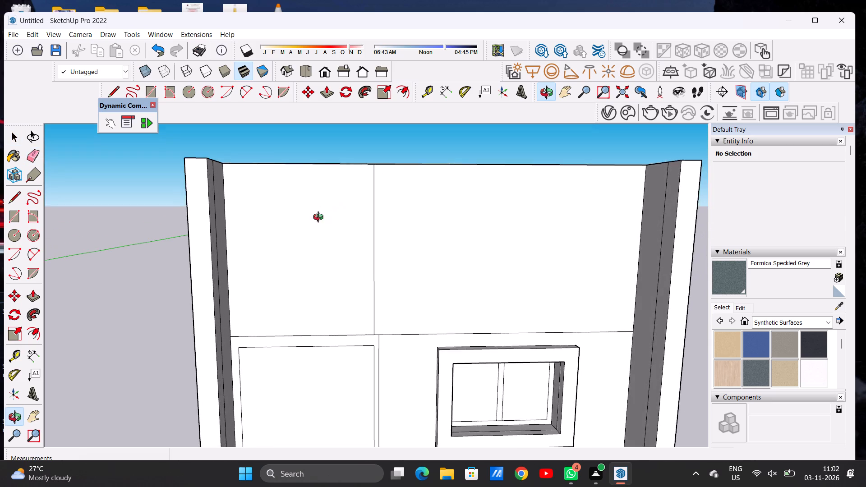
pyautogui.scroll(-3, 311, 238)
pyautogui.scroll(1, 311, 244)
pyautogui.scroll(-3, 311, 244)
pyautogui.moveTo(410, 272); pyautogui.dragTo(206, 358)
pyautogui.scroll(4, 335, 222)
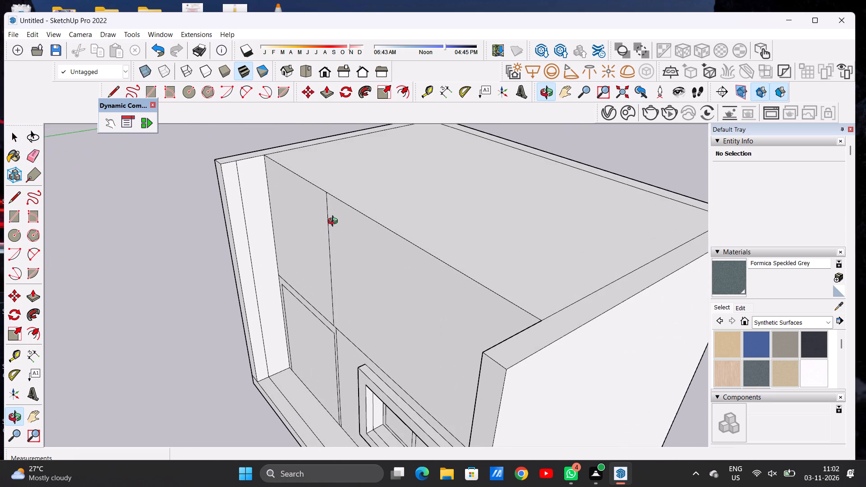
pyautogui.press('space')
pyautogui.write('P')
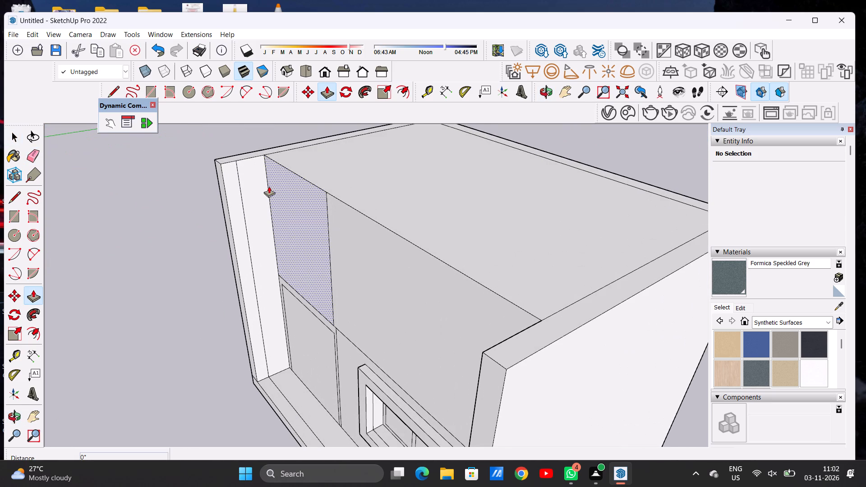
pyautogui.click(270, 164)
pyautogui.click(233, 166)
pyautogui.click(244, 171)
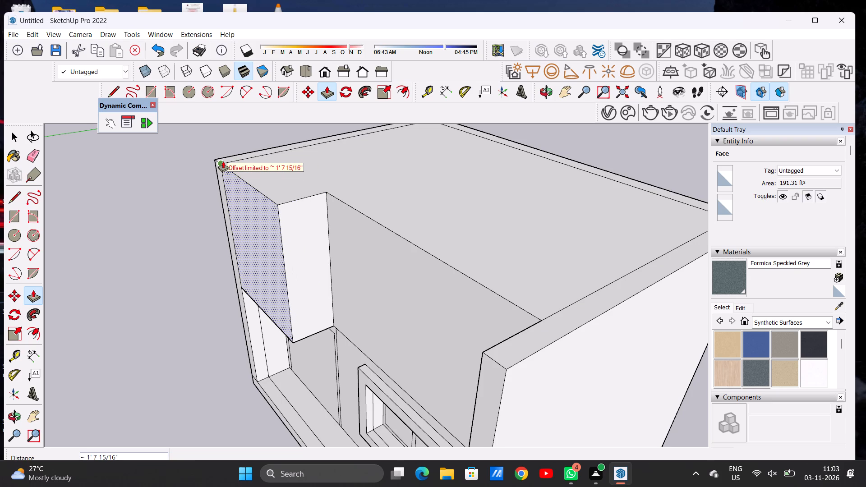
pyautogui.click(223, 161)
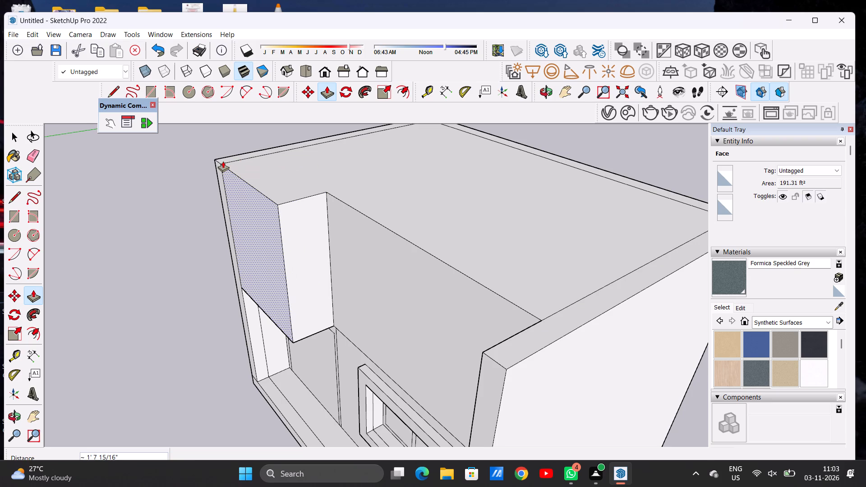
# Push/Pull the wide upper front face above the window outward about 3' 2 1/16".
pyautogui.click(339, 210)
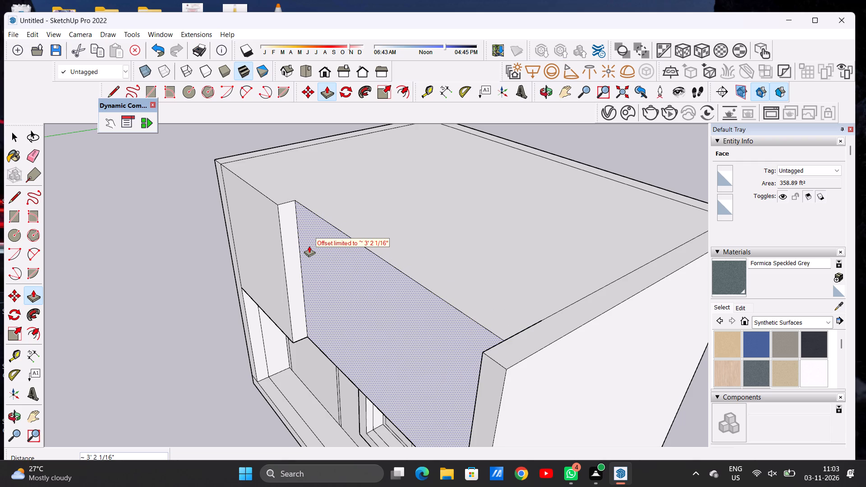
pyautogui.click(309, 246)
pyautogui.press('space')
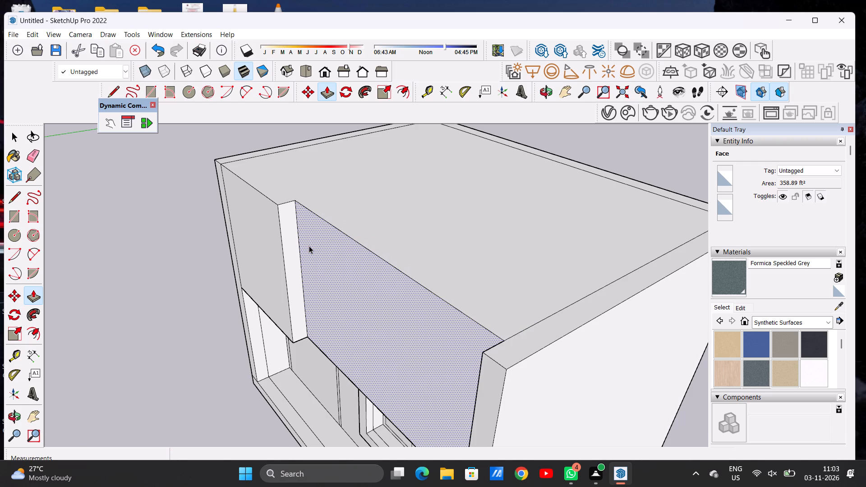
# Examine the front elevation with its two projecting upper faces above the opening panel and framed window.
pyautogui.click(544, 91)
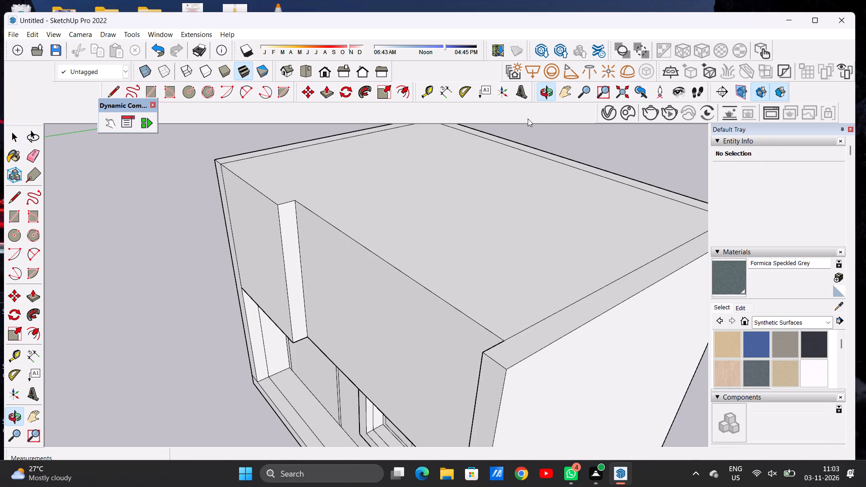
pyautogui.moveTo(340, 289); pyautogui.dragTo(527, 248)
pyautogui.scroll(-7, 267, 261)
pyautogui.moveTo(365, 311); pyautogui.dragTo(376, 216)
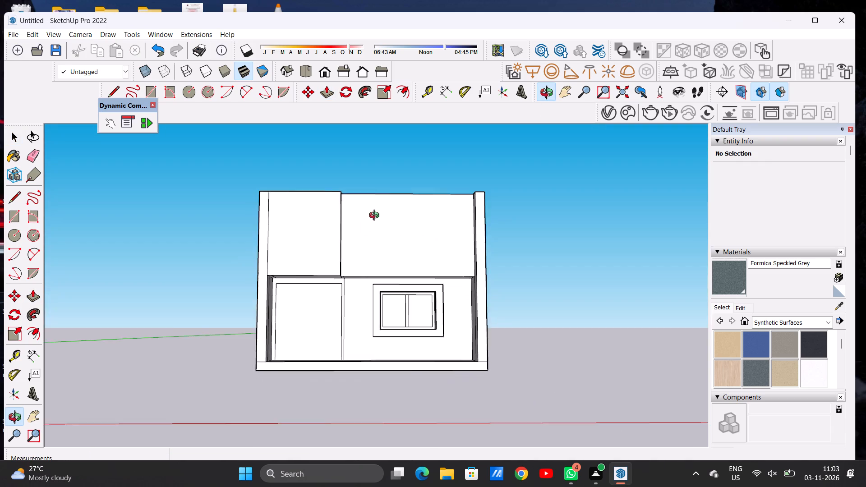
pyautogui.moveTo(376, 216); pyautogui.dragTo(380, 256)
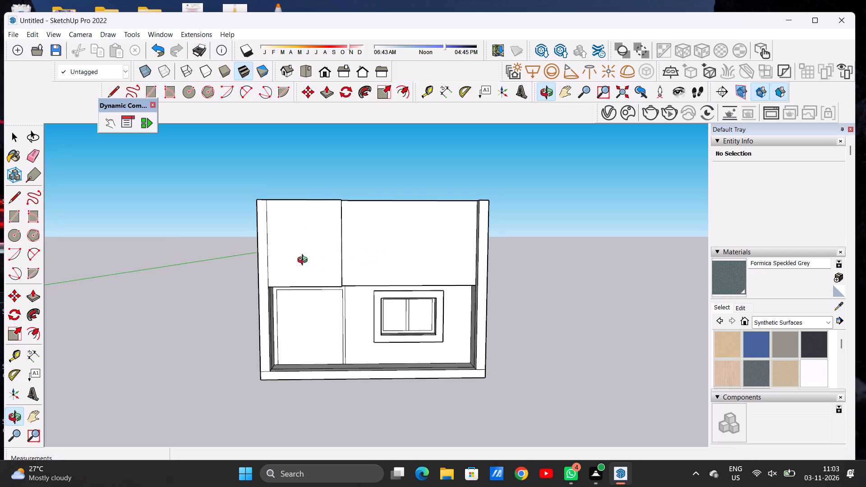
pyautogui.scroll(-1, 304, 261)
pyautogui.scroll(5, 341, 238)
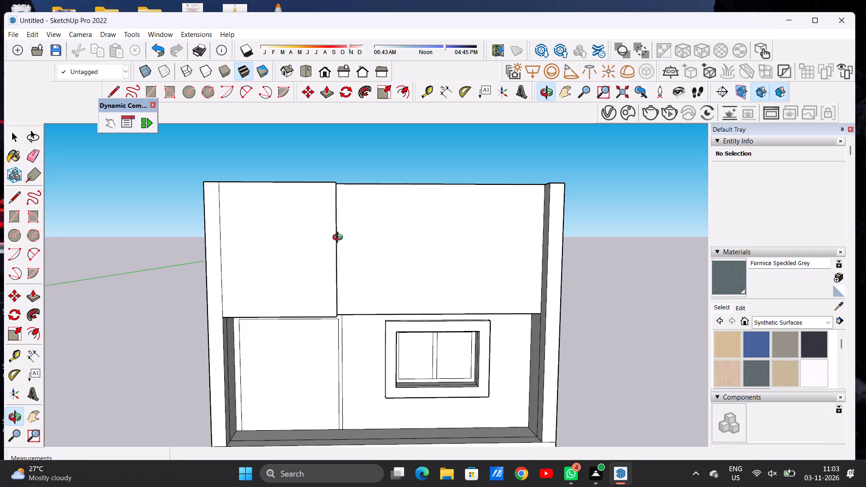
pyautogui.moveTo(326, 277); pyautogui.dragTo(315, 285)
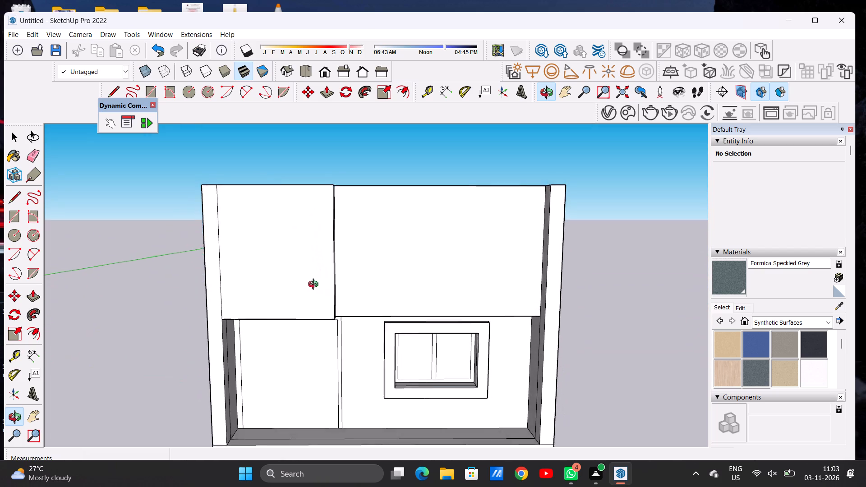
# Examine the front elevation, checking the offset between the two projecting upper faces and the framed window below.
pyautogui.moveTo(315, 285); pyautogui.dragTo(341, 287)
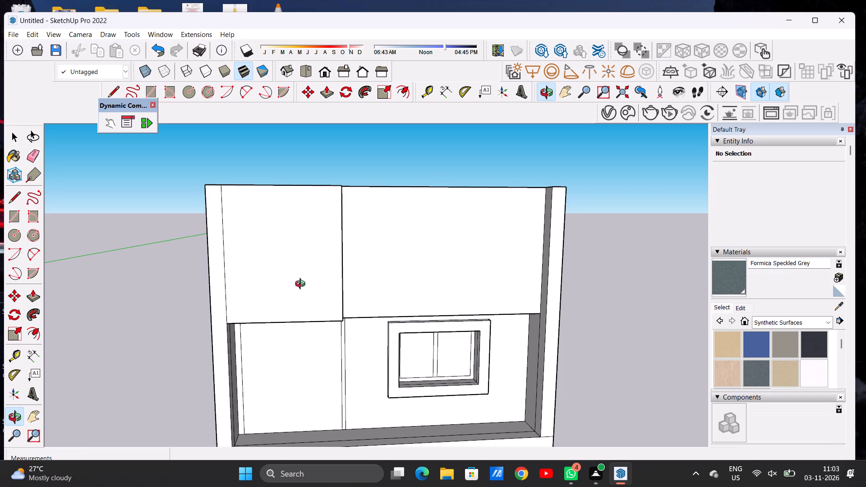
pyautogui.scroll(4, 504, 288)
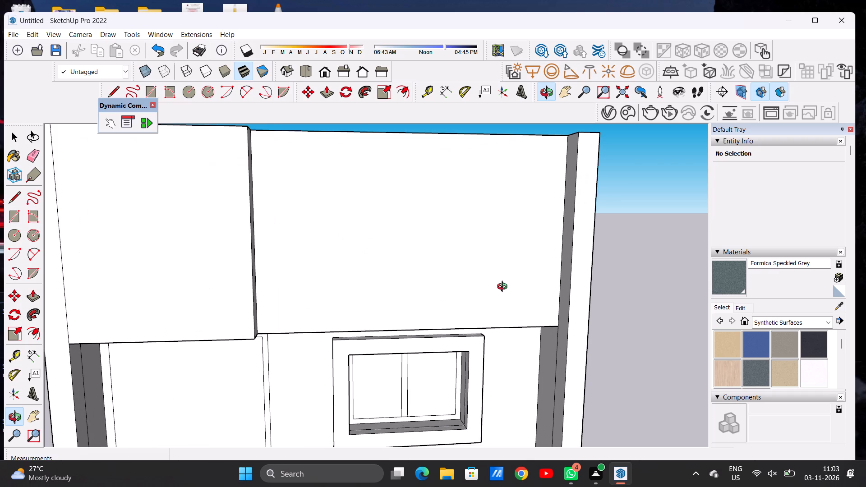
pyautogui.moveTo(403, 288); pyautogui.dragTo(407, 302)
pyautogui.moveTo(407, 302); pyautogui.dragTo(402, 308)
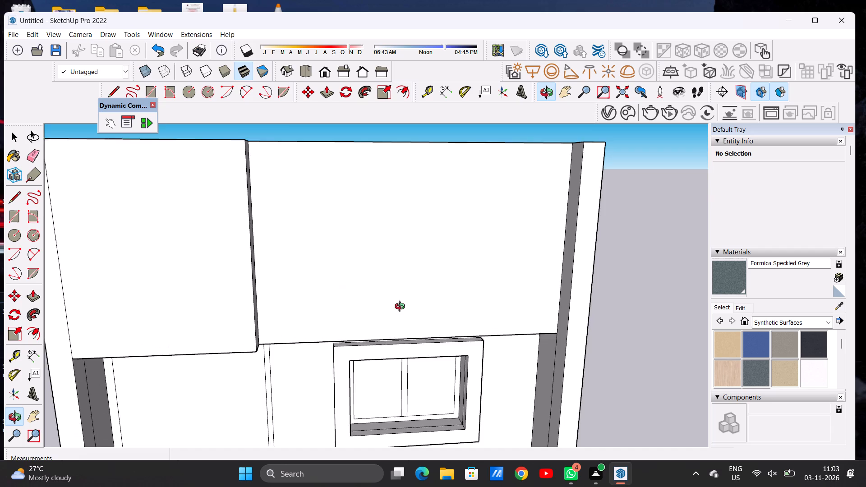
pyautogui.moveTo(402, 308); pyautogui.dragTo(397, 316)
pyautogui.scroll(-7, 492, 299)
pyautogui.moveTo(486, 301); pyautogui.dragTo(479, 269)
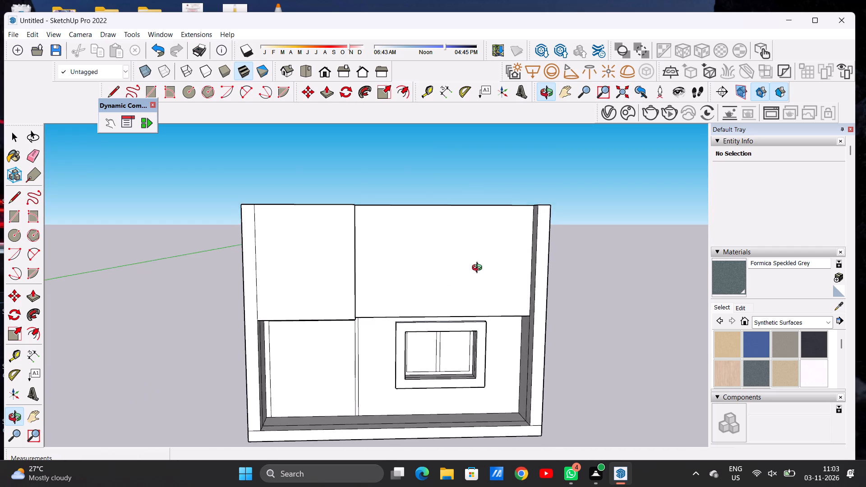
pyautogui.moveTo(479, 269); pyautogui.dragTo(456, 269)
pyautogui.scroll(-5, 329, 289)
pyautogui.moveTo(350, 294); pyautogui.dragTo(363, 287)
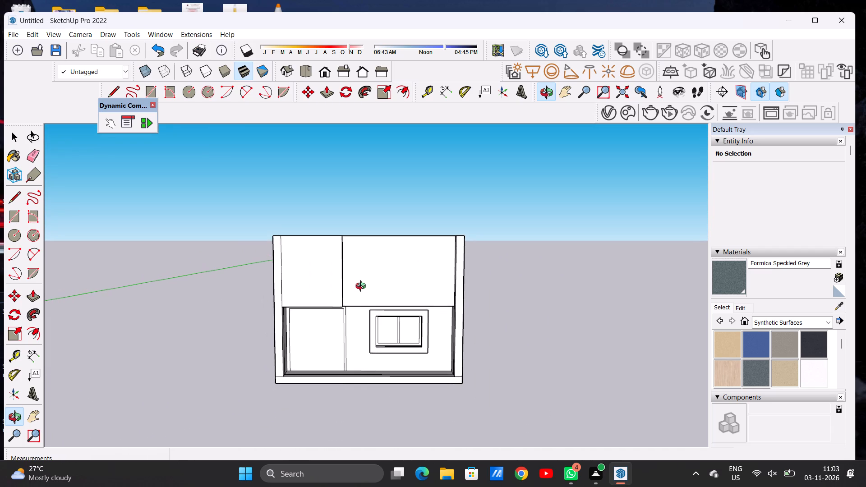
pyautogui.moveTo(363, 287); pyautogui.dragTo(363, 290)
pyautogui.scroll(3, 412, 303)
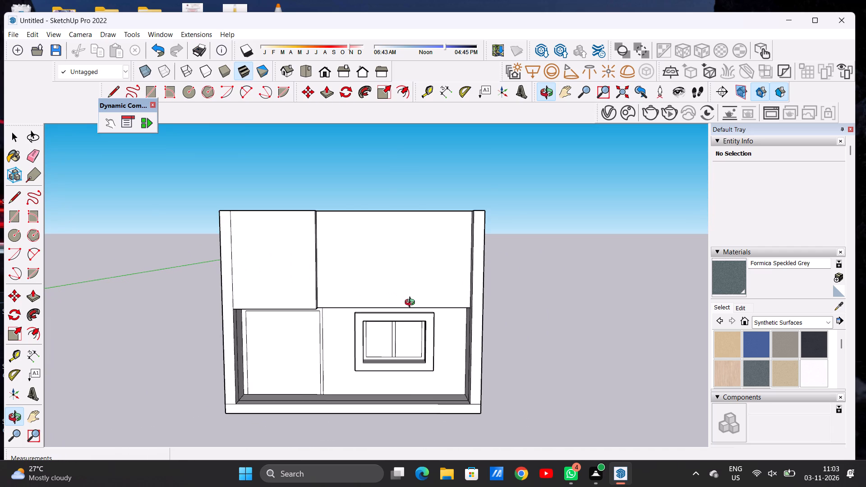
# Draw a full-width rectangle about 23' 11" by 10' 2" on the wide upper front face, leaving bands above and below.
pyautogui.press('r')
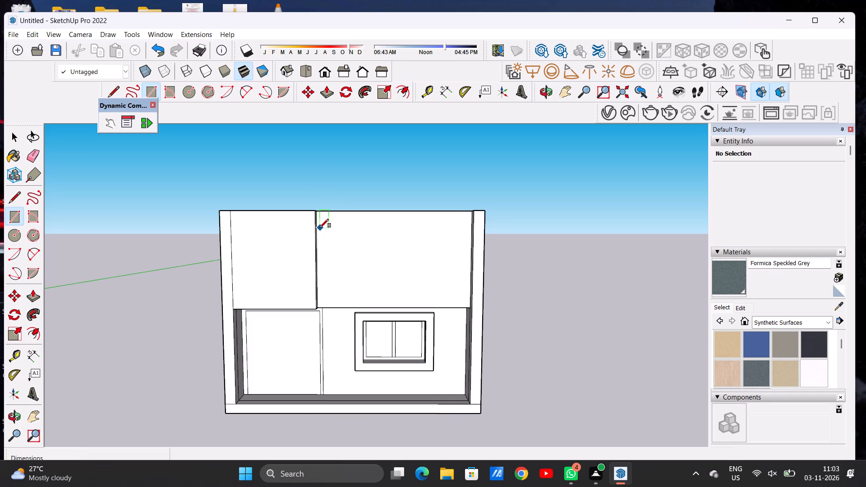
pyautogui.scroll(4, 320, 227)
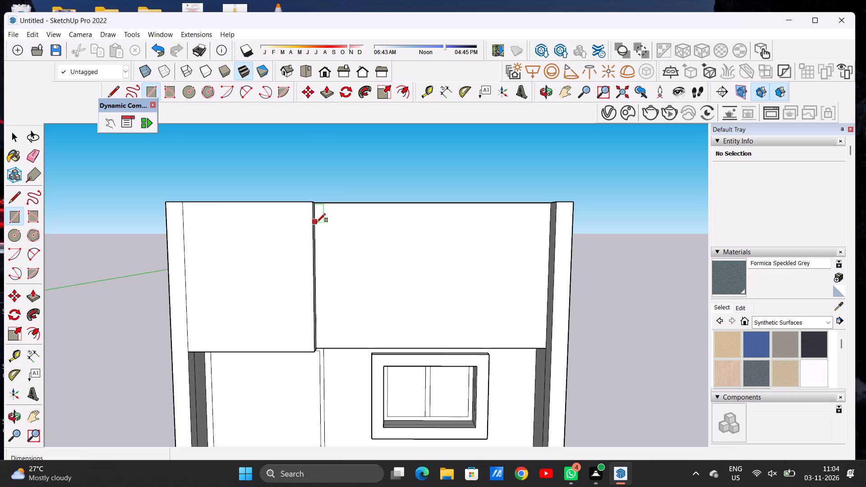
pyautogui.click(317, 222)
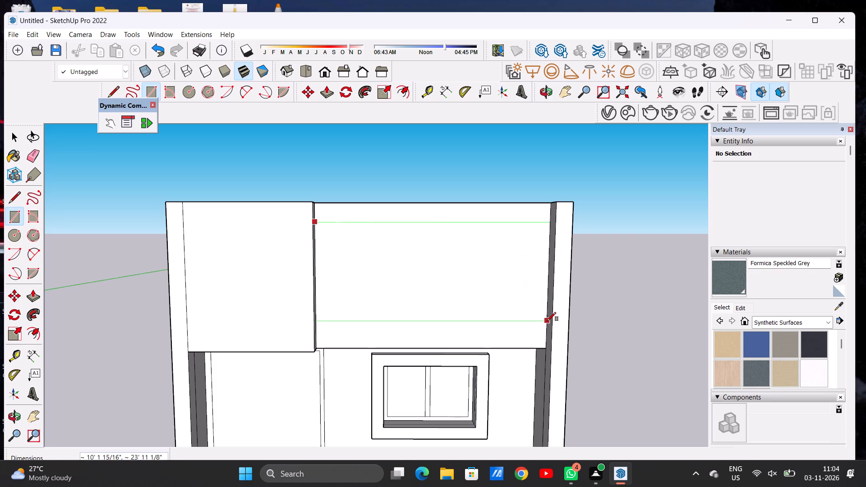
pyautogui.click(547, 321)
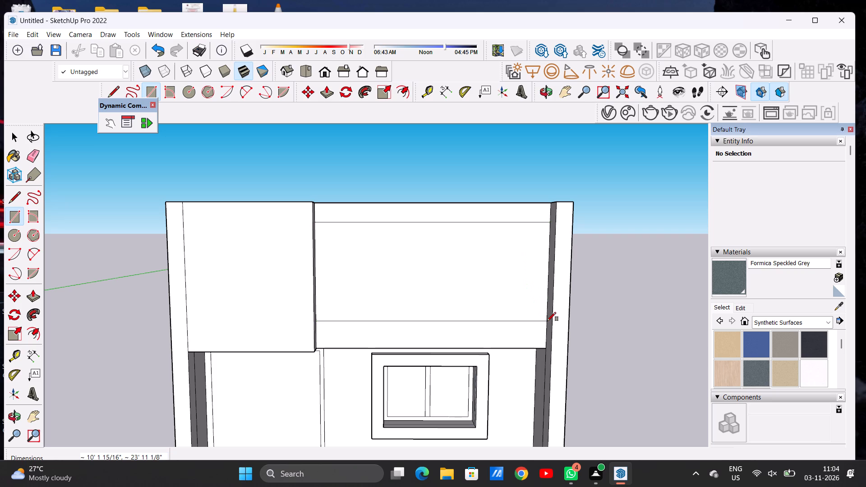
pyautogui.press('space')
pyautogui.scroll(-4, 415, 278)
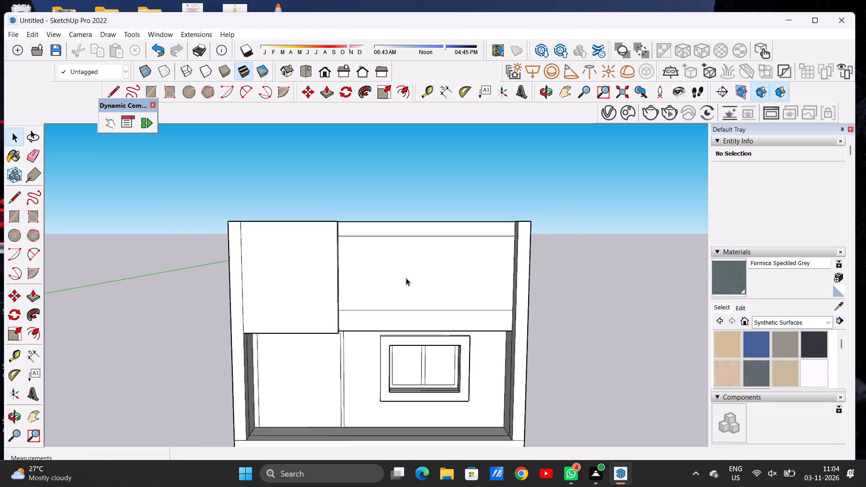
# Push/Pull the rectangle on the wide upper front face inward about 7' to form a recessed balcony.
pyautogui.click(544, 89)
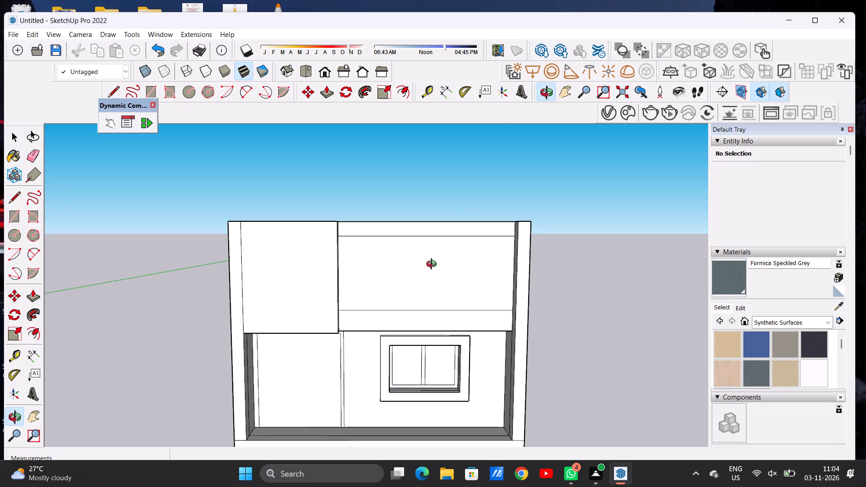
pyautogui.moveTo(424, 279); pyautogui.dragTo(402, 318)
pyautogui.scroll(1, 438, 312)
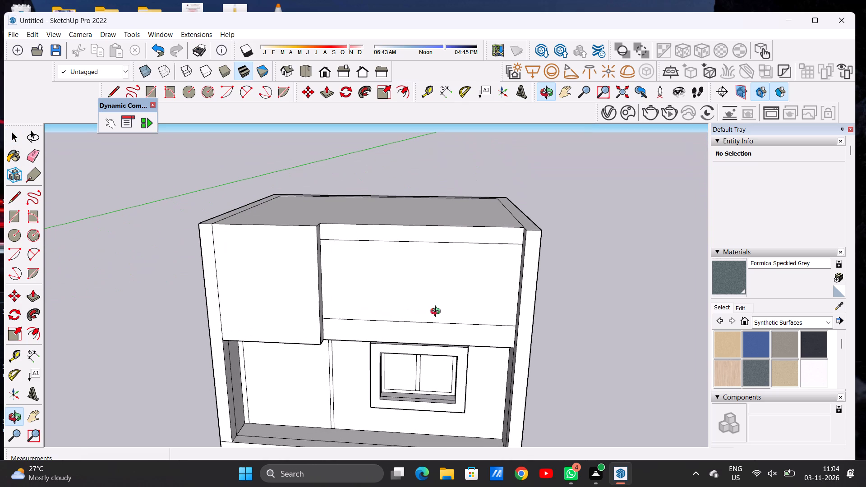
pyautogui.press('space')
pyautogui.write('P')
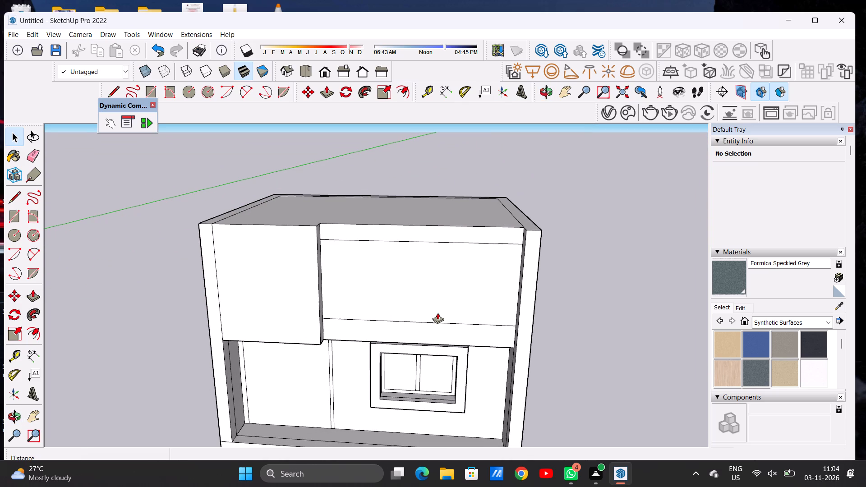
pyautogui.scroll(-1, 475, 278)
pyautogui.scroll(5, 475, 278)
pyautogui.click(455, 282)
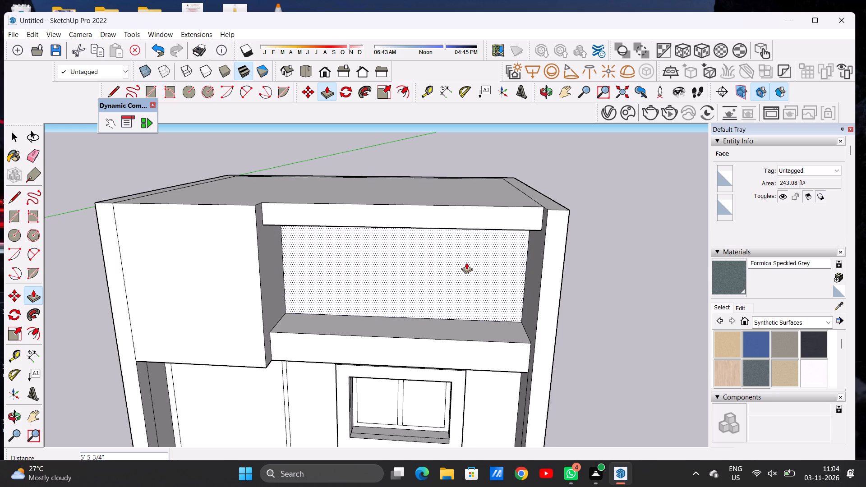
pyautogui.click(468, 258)
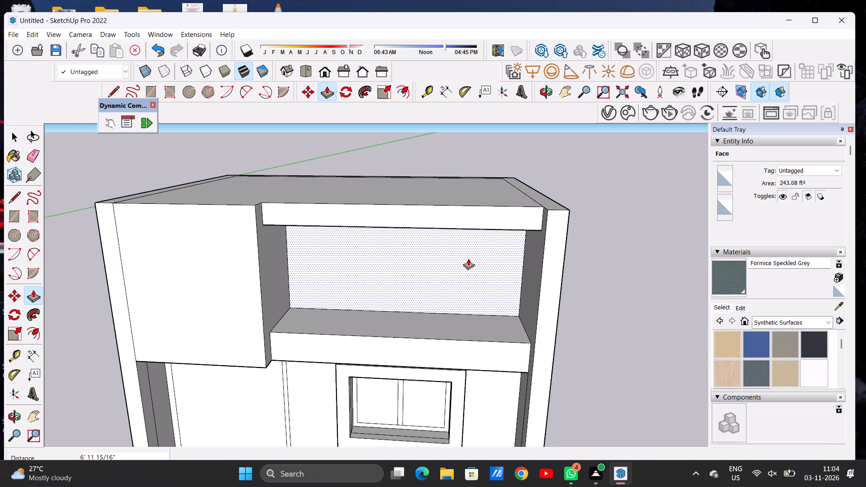
pyautogui.press('space')
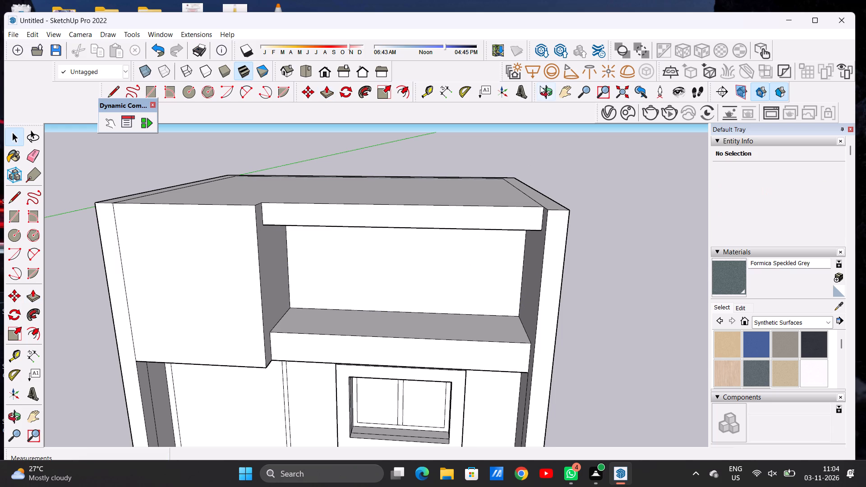
# Examine the recessed upper front opening, its top and bottom bands and its junction with the side wall.
pyautogui.click(540, 85)
pyautogui.moveTo(373, 316); pyautogui.dragTo(377, 281)
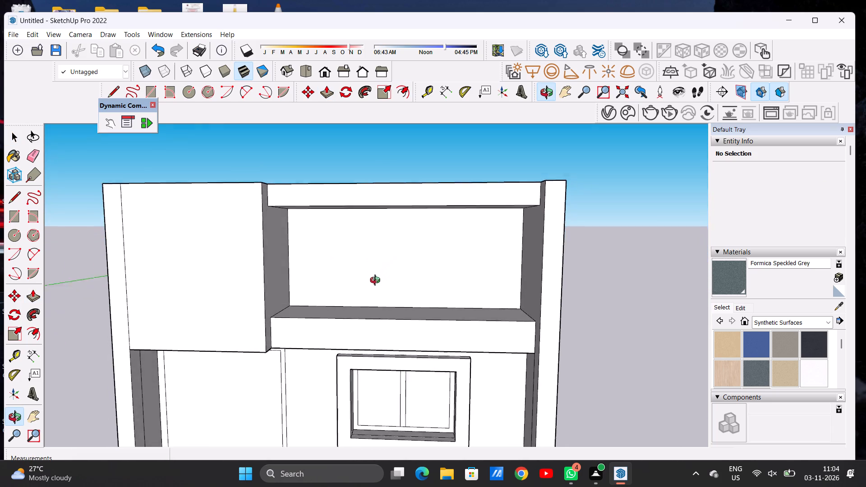
pyautogui.moveTo(377, 281); pyautogui.dragTo(378, 288)
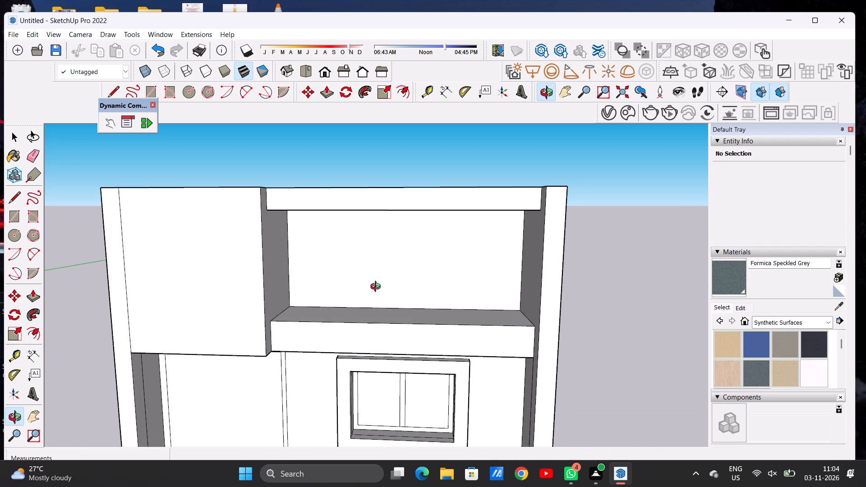
pyautogui.moveTo(373, 304); pyautogui.dragTo(392, 295)
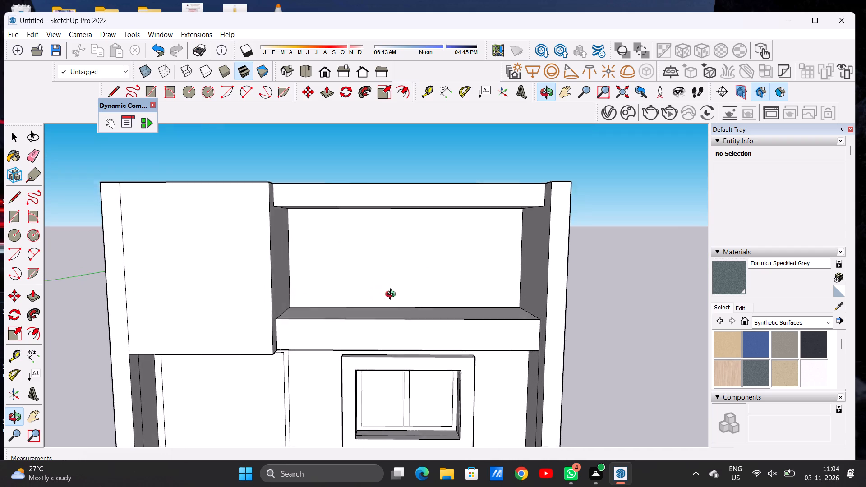
pyautogui.moveTo(392, 295); pyautogui.dragTo(403, 290)
pyautogui.scroll(-4, 314, 303)
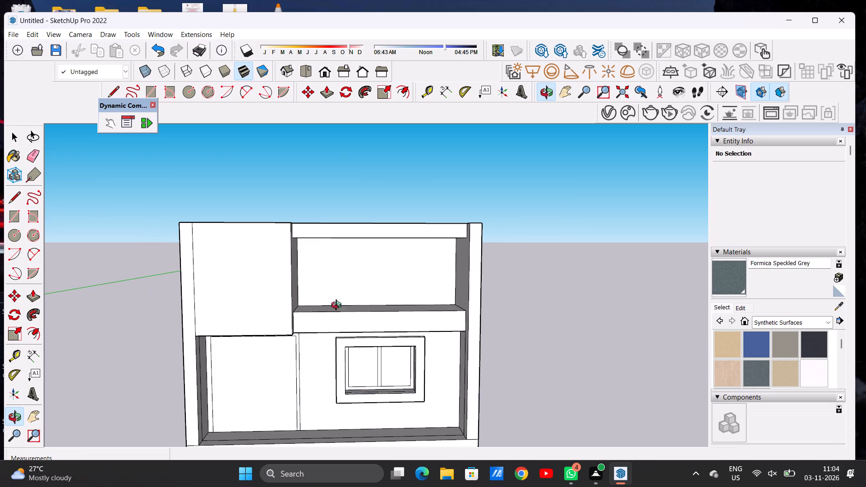
pyautogui.moveTo(355, 289); pyautogui.dragTo(342, 286)
pyautogui.scroll(7, 449, 245)
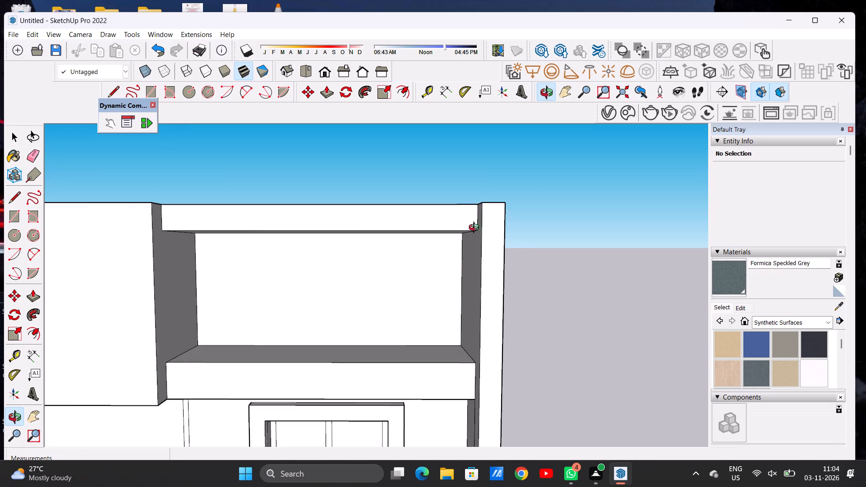
pyautogui.scroll(4, 476, 229)
pyautogui.scroll(-1, 480, 225)
pyautogui.scroll(1, 480, 225)
pyautogui.moveTo(470, 215); pyautogui.dragTo(480, 266)
pyautogui.scroll(-4, 475, 266)
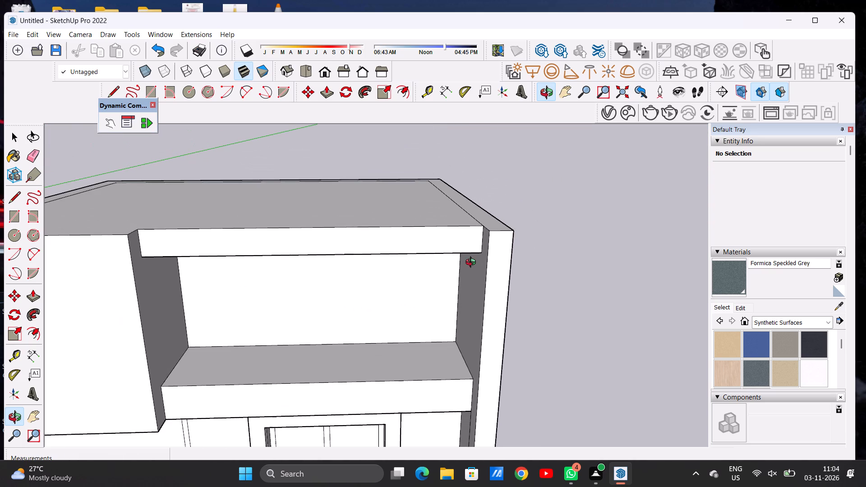
pyautogui.scroll(-1, 473, 263)
pyautogui.moveTo(471, 268); pyautogui.dragTo(479, 225)
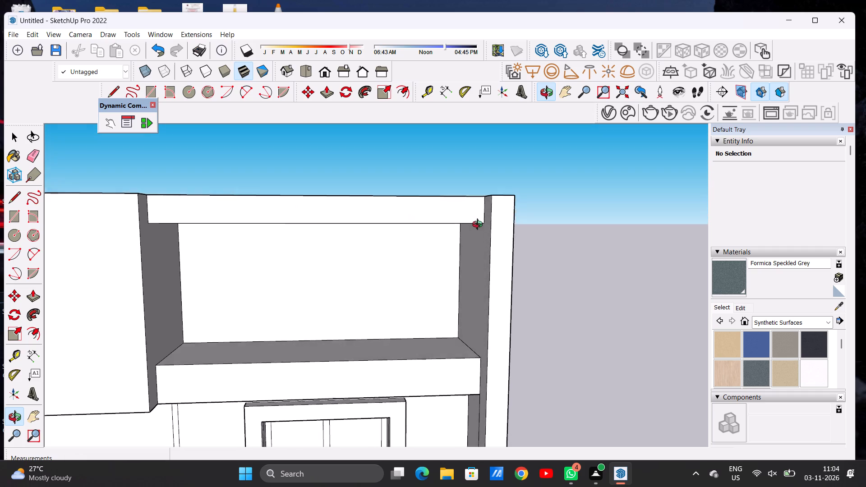
pyautogui.moveTo(479, 225); pyautogui.dragTo(479, 225)
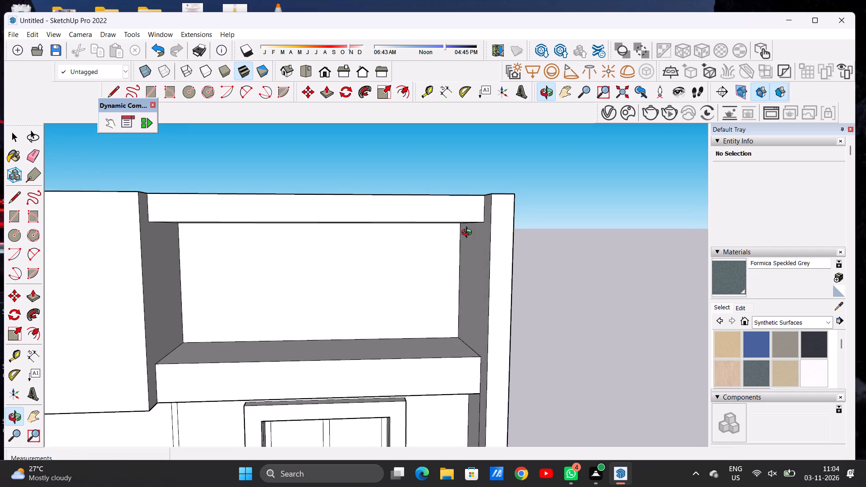
pyautogui.scroll(-1, 469, 234)
# Push/Pull the band above the balcony recess outward about 1' 8", flush with the adjacent projecting upper face.
pyautogui.moveTo(457, 244); pyautogui.dragTo(338, 271)
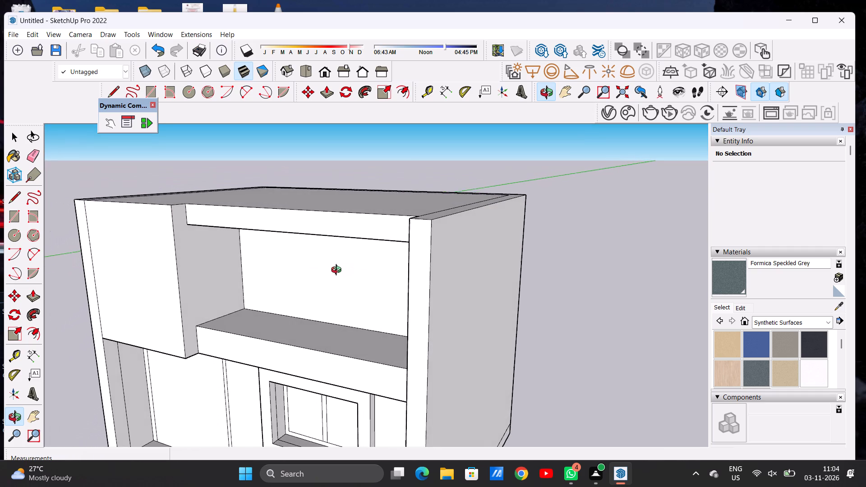
pyautogui.moveTo(338, 271); pyautogui.dragTo(328, 289)
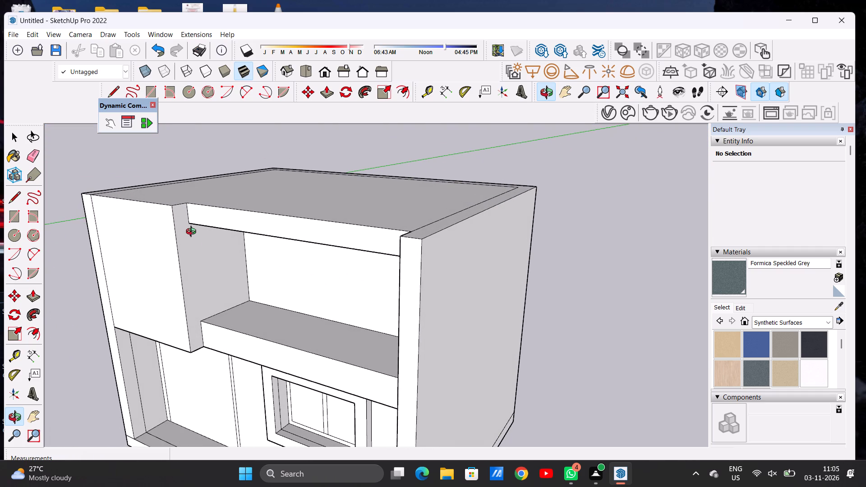
pyautogui.scroll(5, 194, 228)
pyautogui.press('space')
pyautogui.write('P')
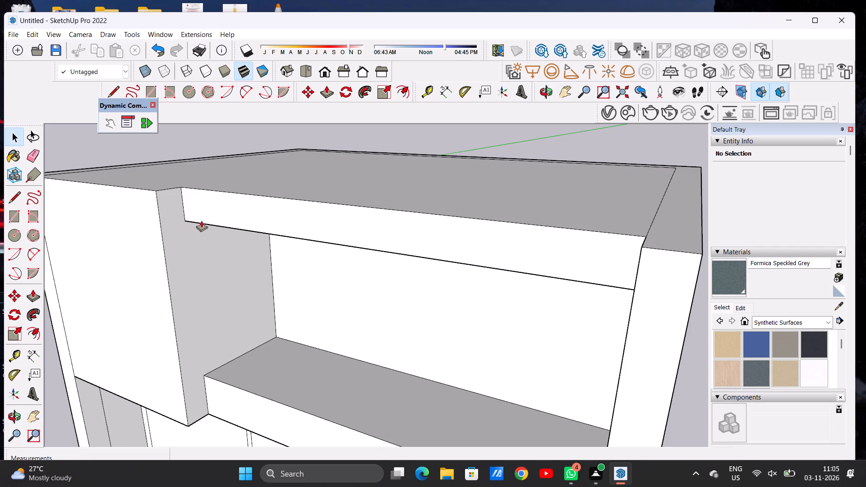
pyautogui.scroll(3, 168, 193)
pyautogui.click(196, 188)
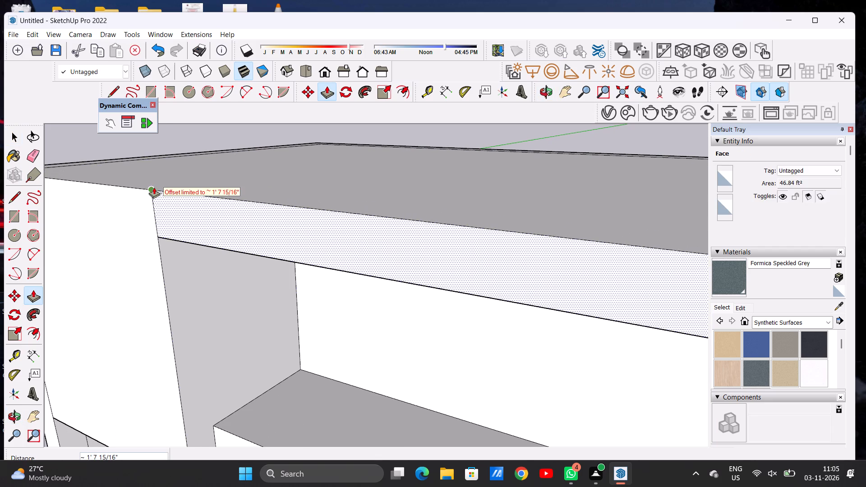
pyautogui.click(153, 188)
# Push/Pull the band below the balcony recess outward about 1' 8", flush with the adjacent projecting upper face.
pyautogui.scroll(-7, 163, 193)
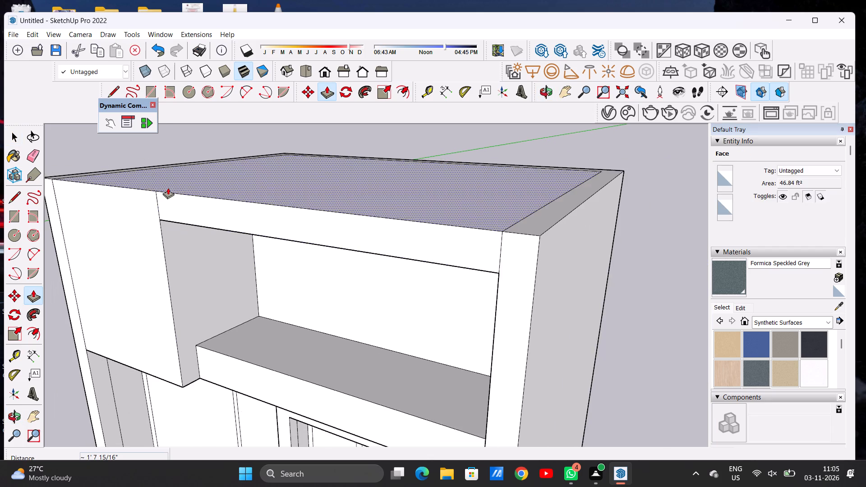
pyautogui.scroll(4, 204, 354)
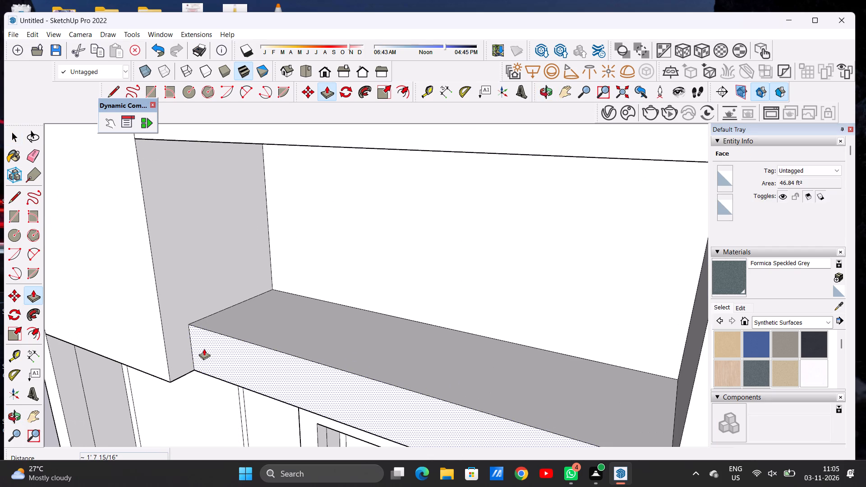
pyautogui.click(204, 349)
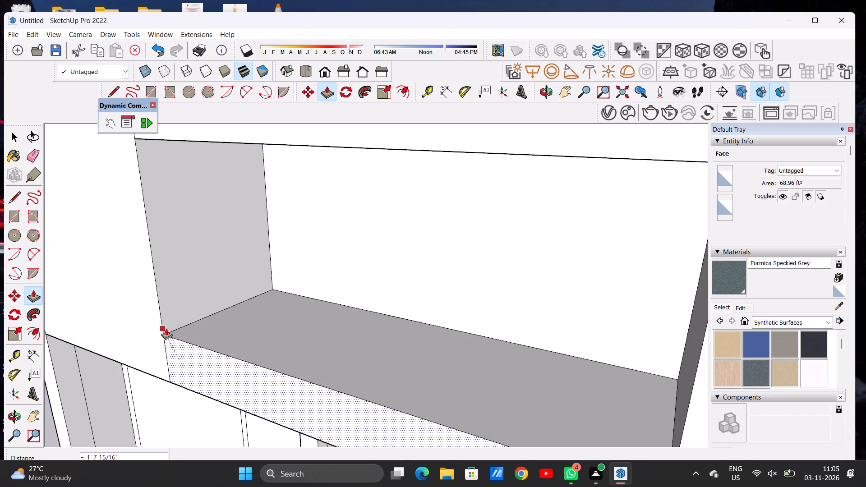
pyautogui.click(166, 328)
pyautogui.press('space')
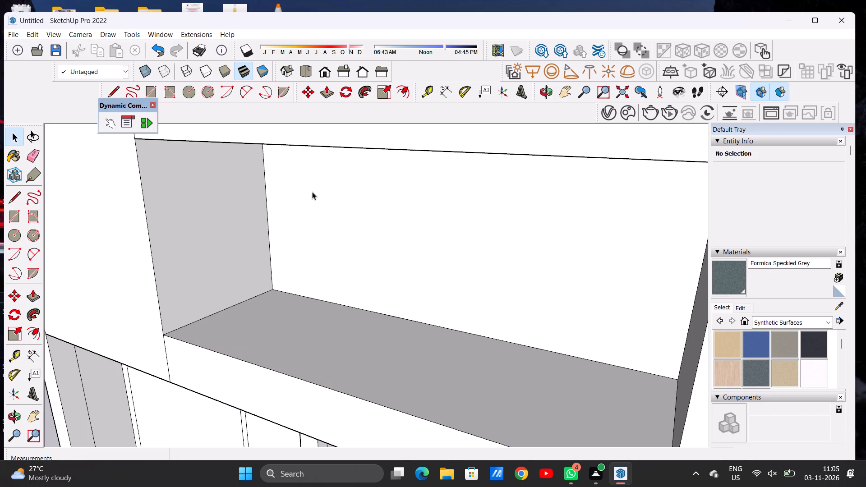
# Examine the front facade, the roof and the balcony recess from low, high and frontal viewpoints.
pyautogui.click(546, 96)
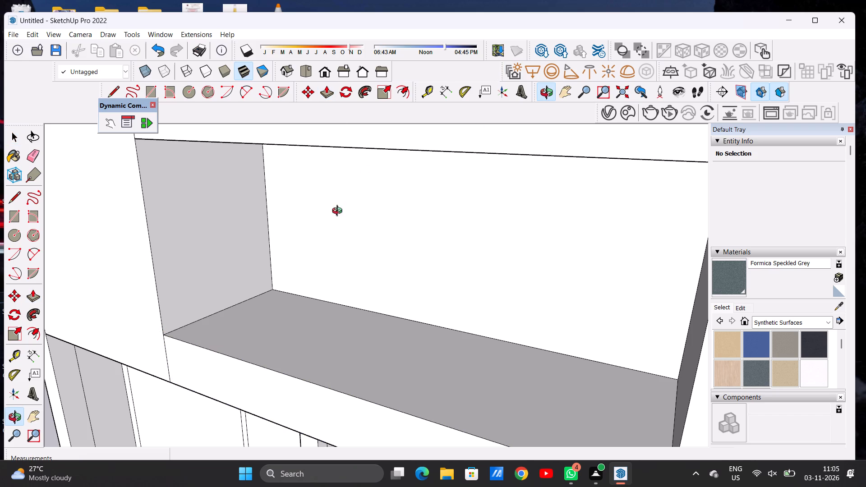
pyautogui.moveTo(307, 252); pyautogui.dragTo(405, 228)
pyautogui.scroll(-15, 278, 233)
pyautogui.moveTo(332, 256); pyautogui.dragTo(381, 200)
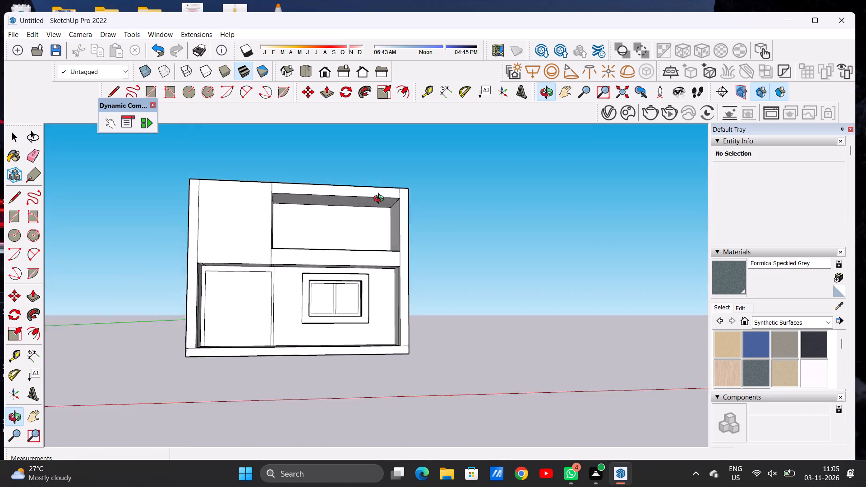
pyautogui.moveTo(381, 200); pyautogui.dragTo(354, 229)
pyautogui.scroll(-4, 456, 262)
pyautogui.scroll(8, 401, 259)
pyautogui.moveTo(329, 250); pyautogui.dragTo(326, 280)
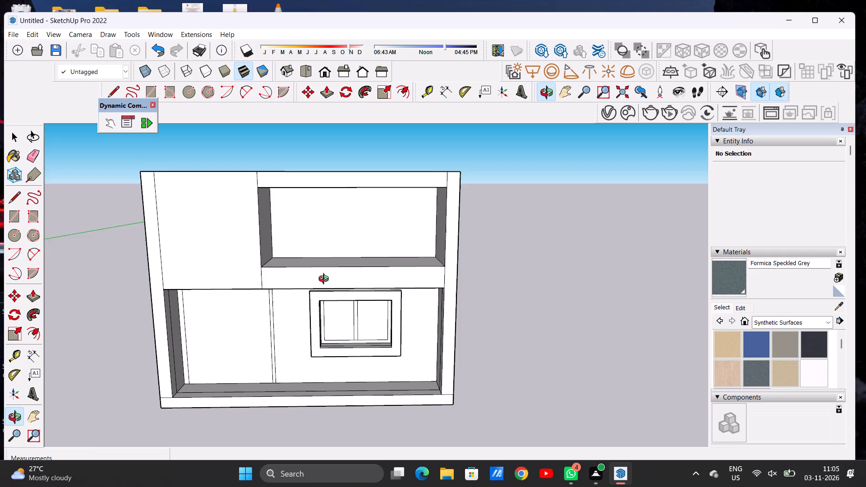
pyautogui.moveTo(326, 280); pyautogui.dragTo(321, 337)
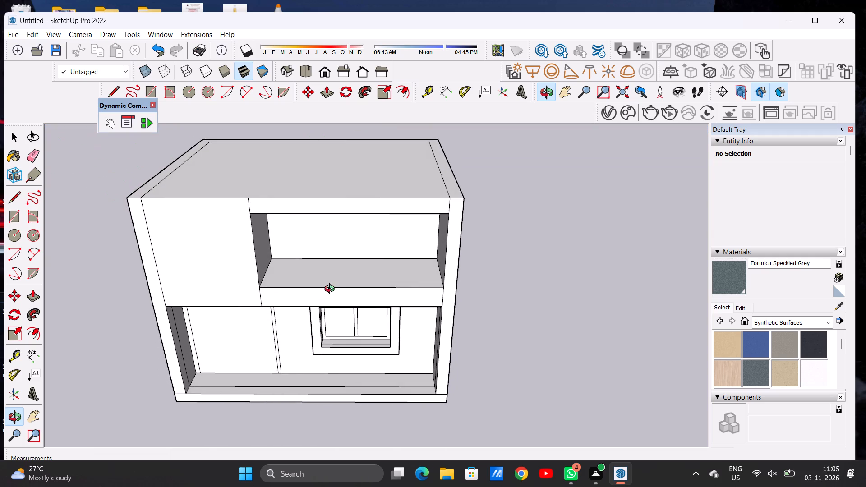
pyautogui.moveTo(335, 298); pyautogui.dragTo(336, 226)
pyautogui.scroll(4, 352, 217)
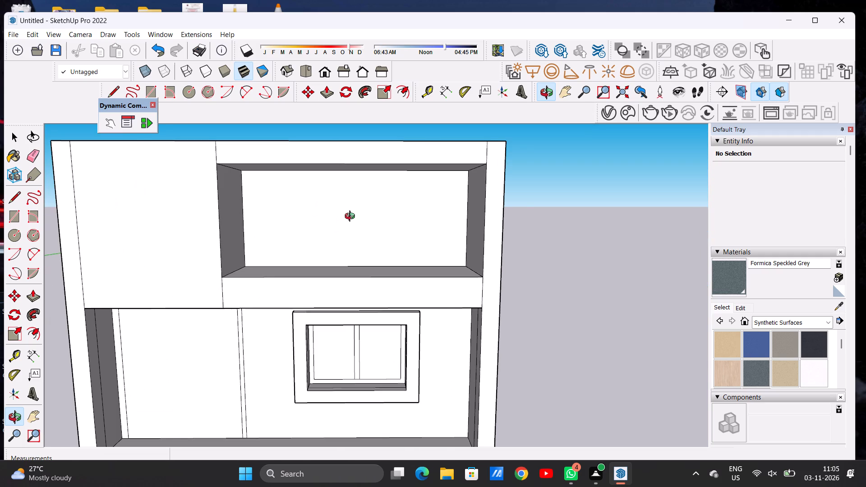
# Push/Pull the back wall of the upper balcony recess outward about 2' 2 3/4" to make the recess shallower.
pyautogui.press('space')
pyautogui.write('P')
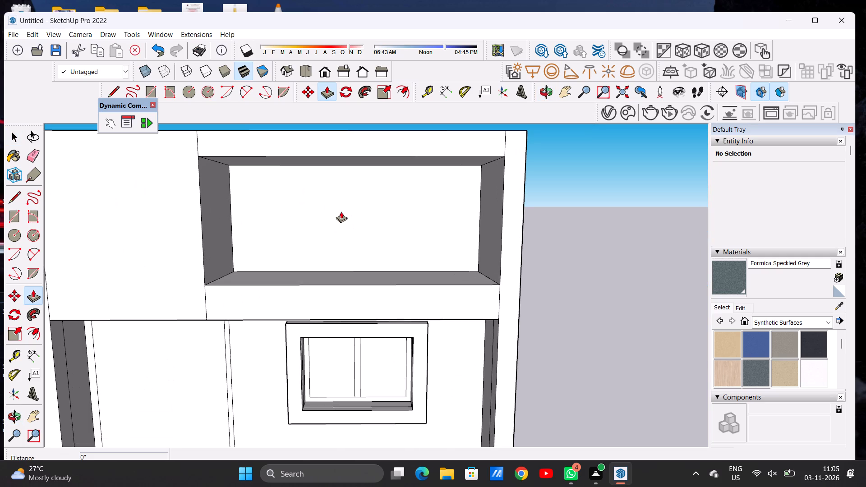
pyautogui.click(341, 211)
pyautogui.click(341, 216)
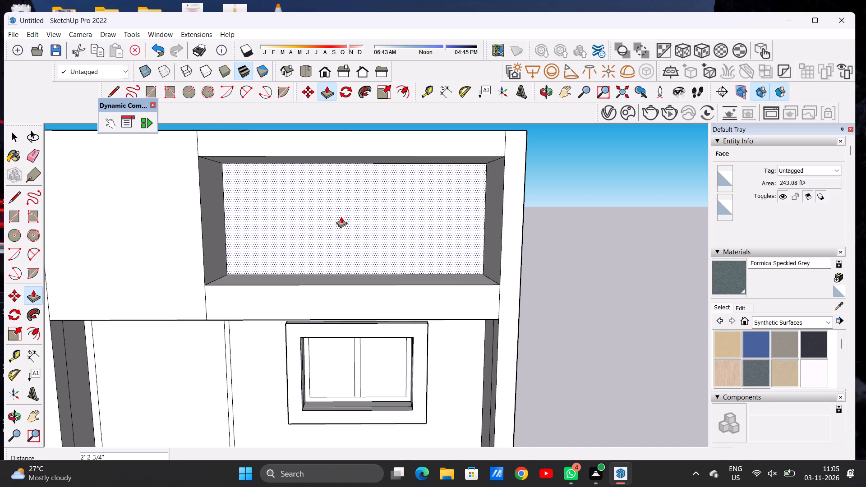
pyautogui.press('space')
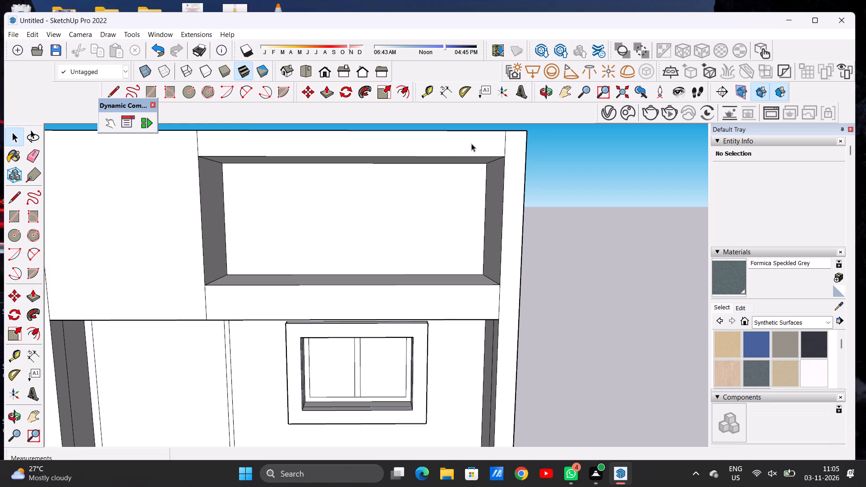
# Draw a door rectangle about 7' 6" wide and 9' 3" high on the balcony's back wall, rising from the balcony floor.
pyautogui.click(543, 94)
pyautogui.moveTo(354, 240); pyautogui.dragTo(102, 271)
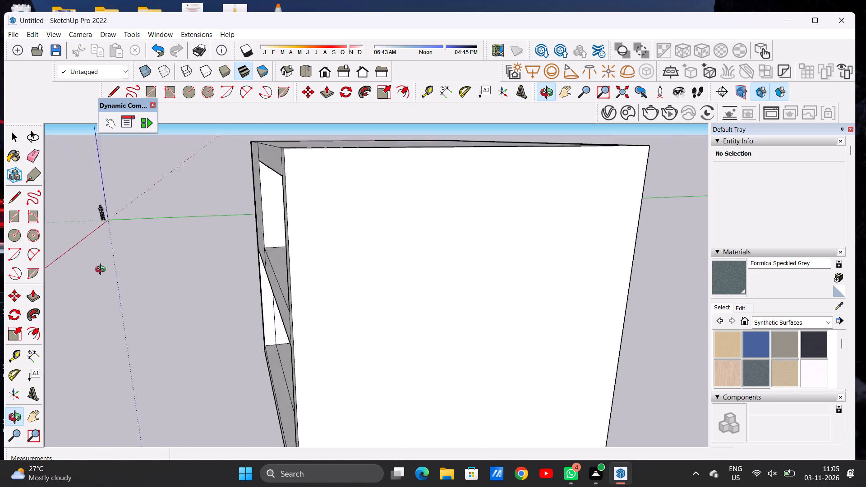
pyautogui.moveTo(102, 271); pyautogui.dragTo(369, 248)
pyautogui.scroll(-3, 321, 251)
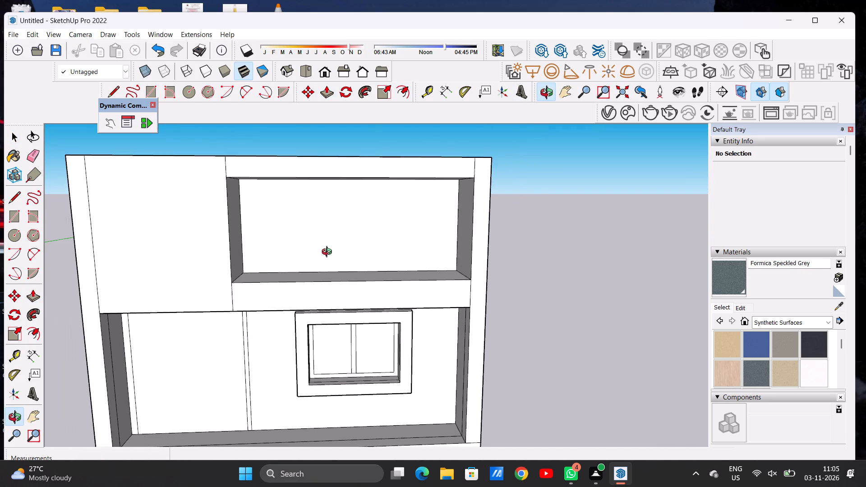
pyautogui.moveTo(336, 249); pyautogui.dragTo(324, 235)
pyautogui.scroll(3, 354, 240)
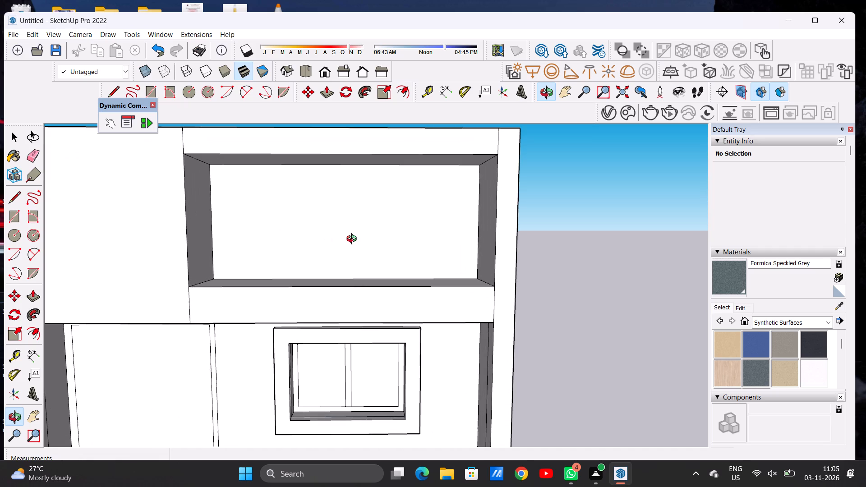
pyautogui.press('r')
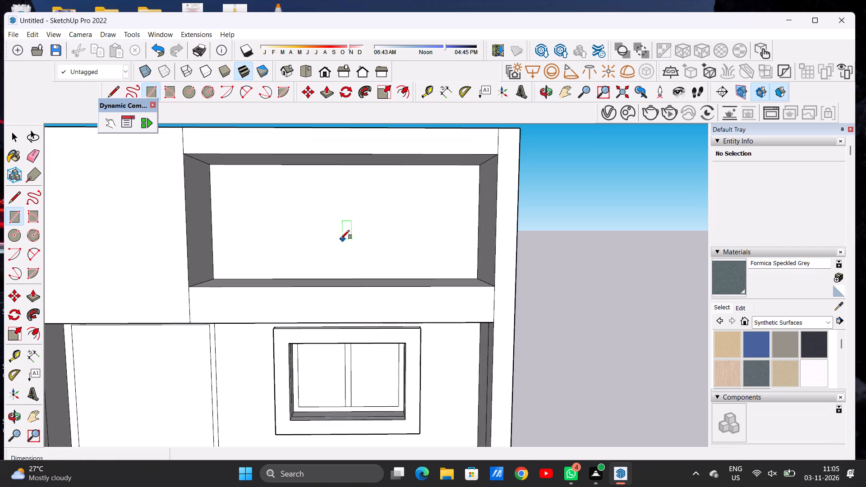
pyautogui.click(288, 277)
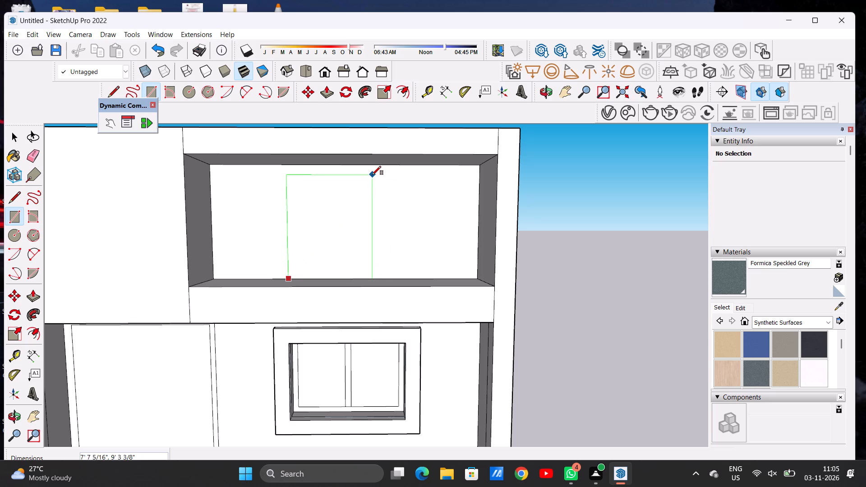
pyautogui.click(371, 175)
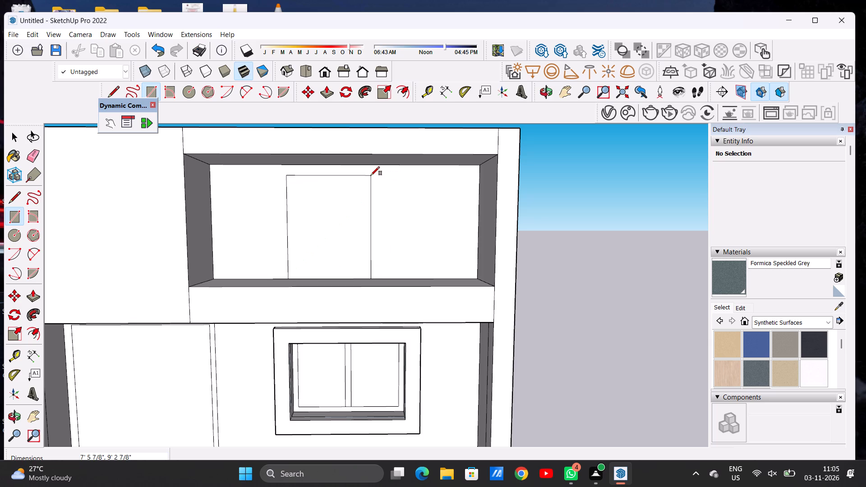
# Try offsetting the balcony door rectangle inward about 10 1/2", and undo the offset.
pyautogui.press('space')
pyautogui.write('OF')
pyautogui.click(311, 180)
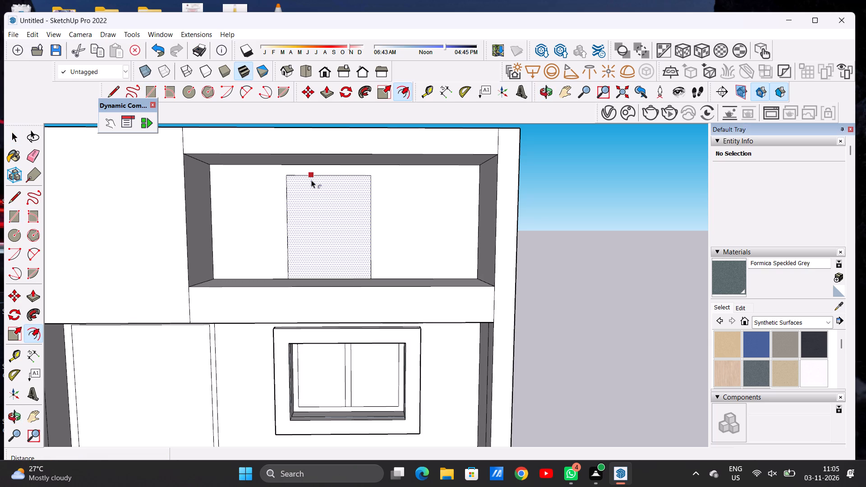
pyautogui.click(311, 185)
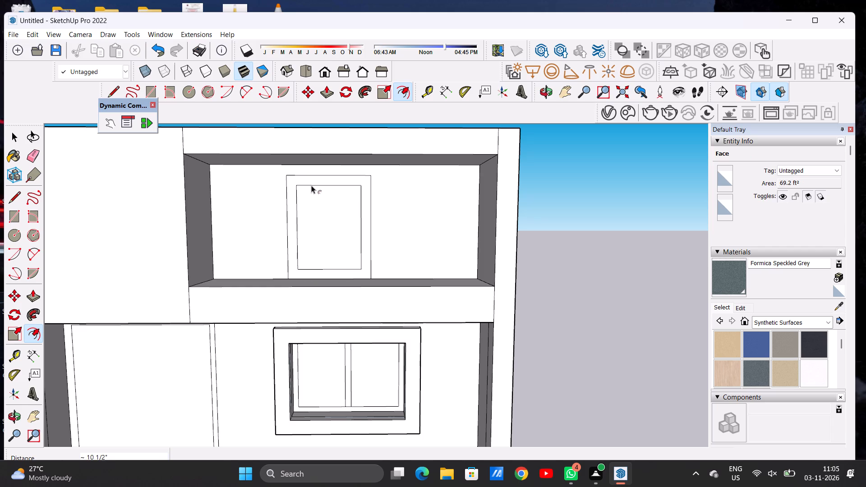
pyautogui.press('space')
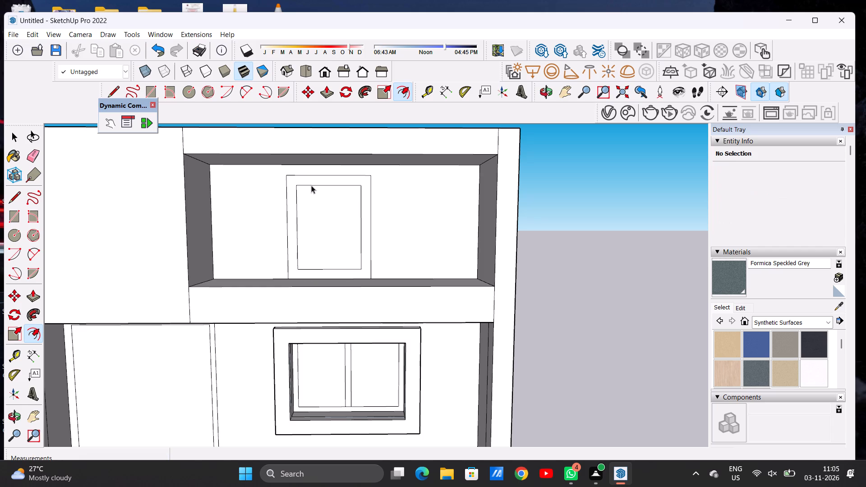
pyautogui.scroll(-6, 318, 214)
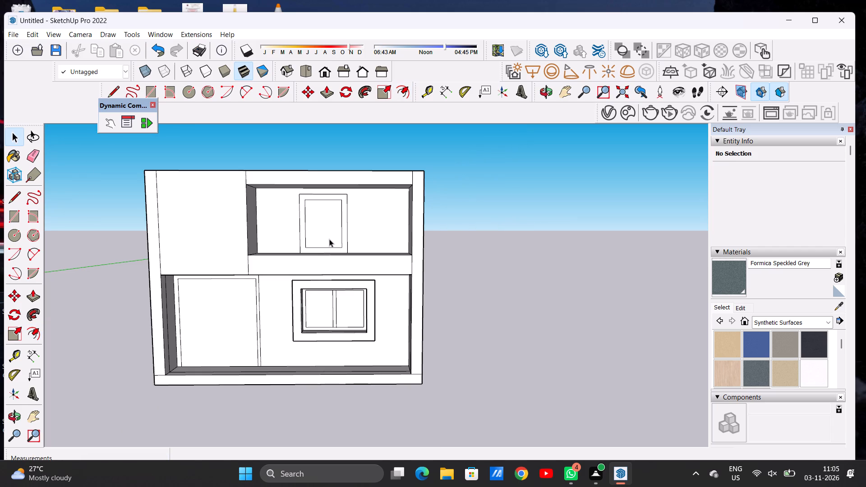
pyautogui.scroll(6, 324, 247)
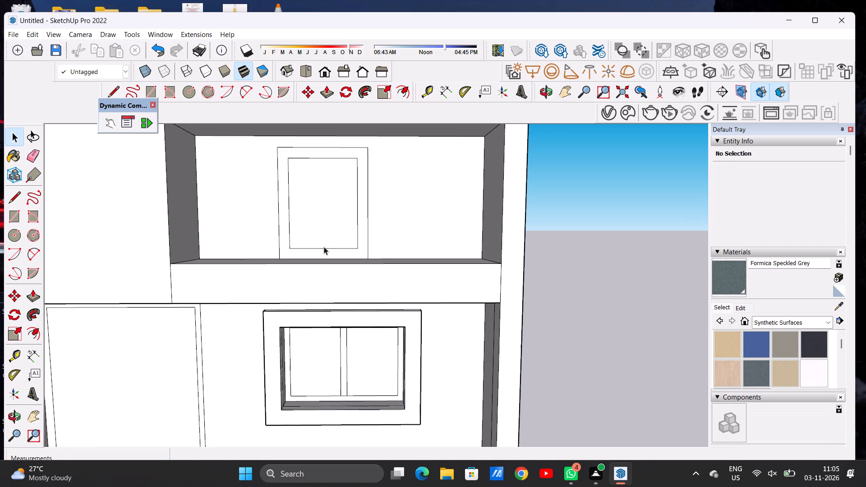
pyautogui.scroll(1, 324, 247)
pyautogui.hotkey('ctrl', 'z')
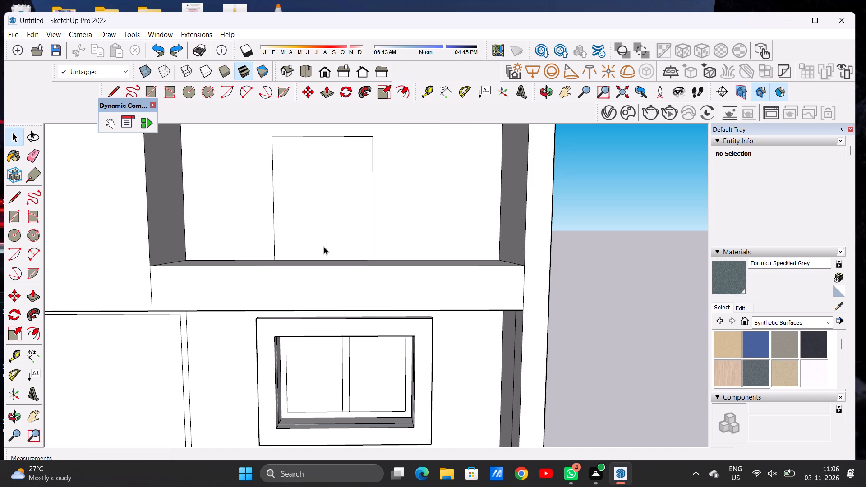
# Offset the balcony door rectangle inward about 7 1/2" to form the door frame.
pyautogui.write('OF')
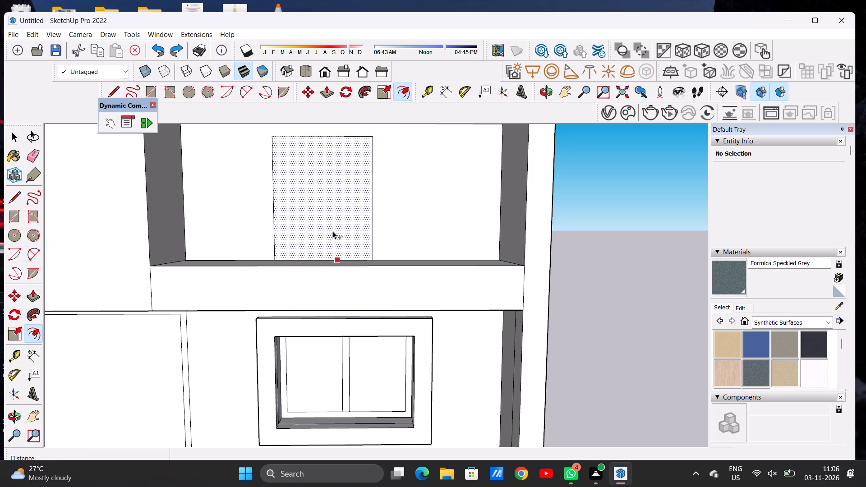
pyautogui.click(296, 145)
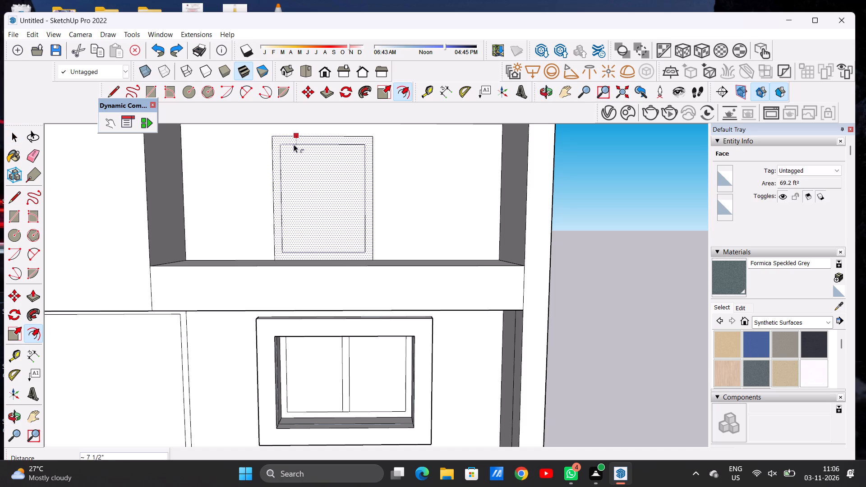
pyautogui.click(294, 144)
pyautogui.press('space')
# Draw a narrow upright handle rectangle about 1' 10 1/2" by 4 3/4" near the left edge of the balcony door's inner panel.
pyautogui.write('R')
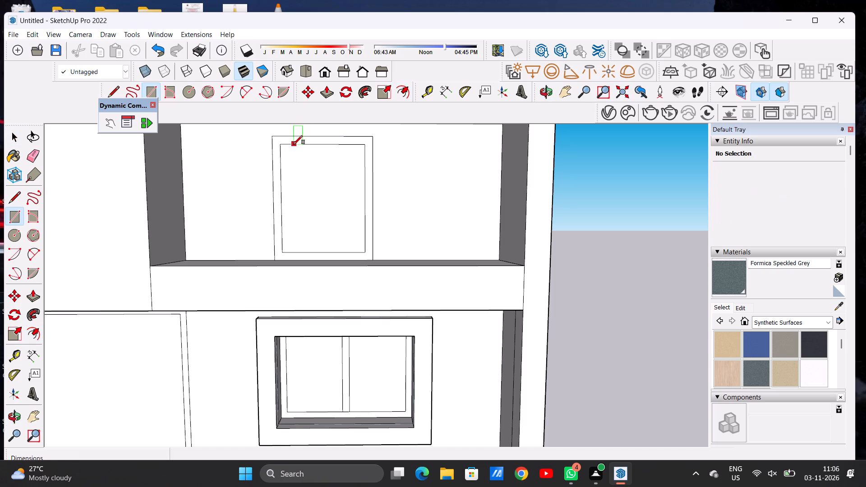
pyautogui.scroll(3, 305, 154)
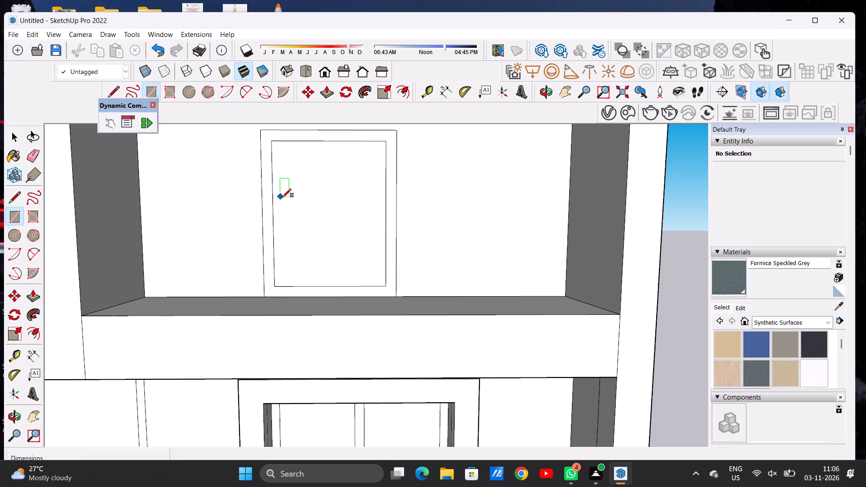
pyautogui.click(278, 202)
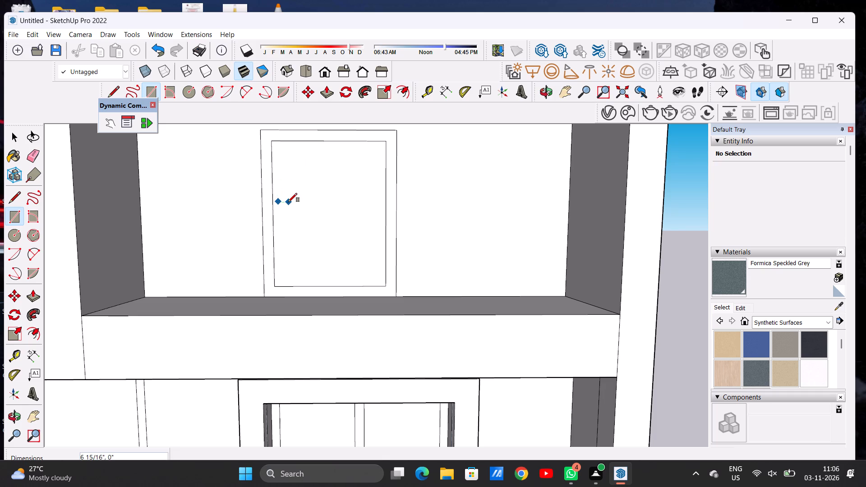
pyautogui.click(287, 201)
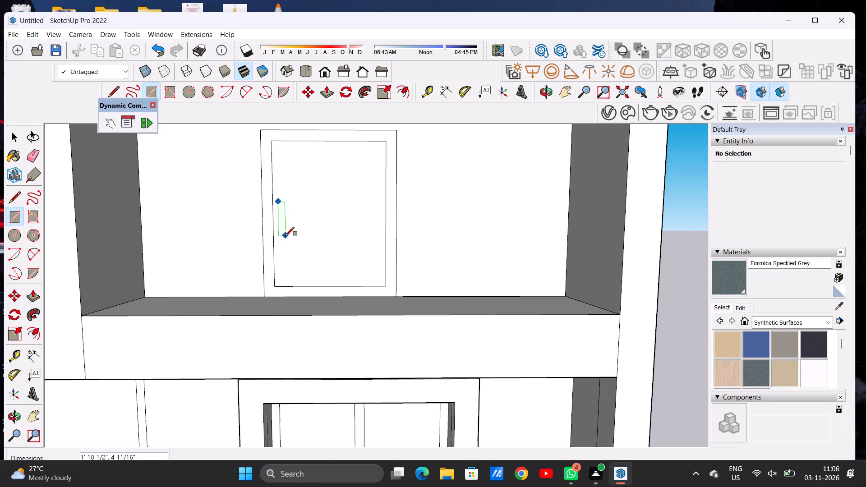
pyautogui.click(286, 236)
pyautogui.press('space')
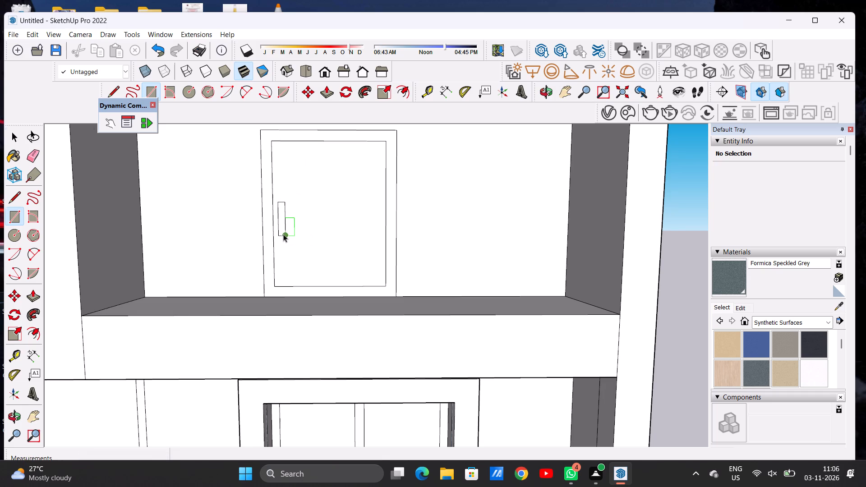
# Examine the whole building with its new balcony door from the front, the side and above.
pyautogui.scroll(-10, 285, 234)
pyautogui.scroll(-7, 323, 235)
pyautogui.scroll(3, 301, 219)
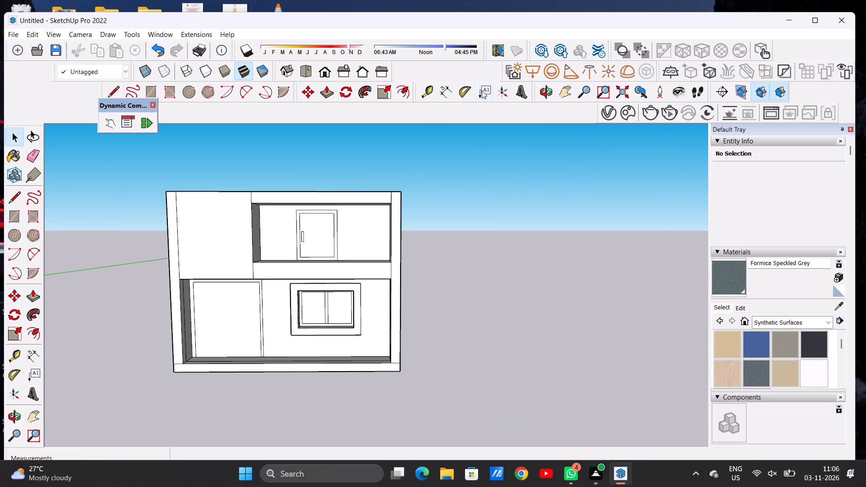
pyautogui.click(544, 95)
pyautogui.moveTo(406, 239); pyautogui.dragTo(292, 244)
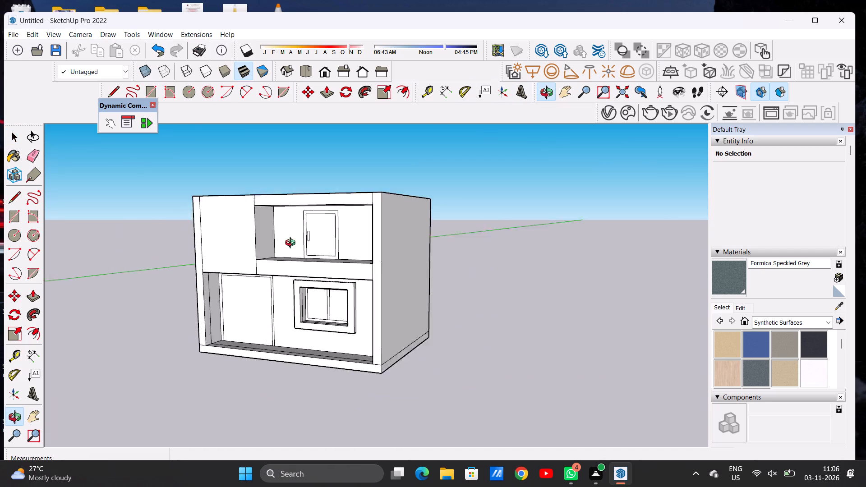
pyautogui.moveTo(292, 244); pyautogui.dragTo(393, 254)
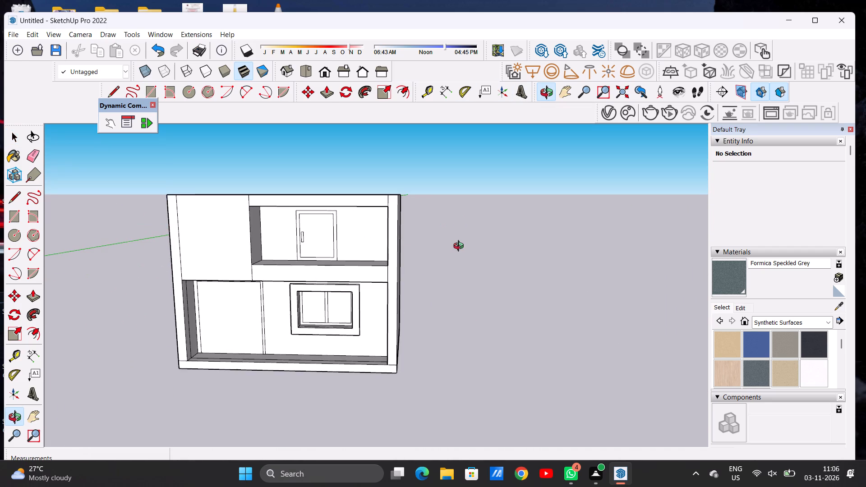
pyautogui.scroll(-7, 465, 245)
pyautogui.moveTo(393, 300); pyautogui.dragTo(395, 253)
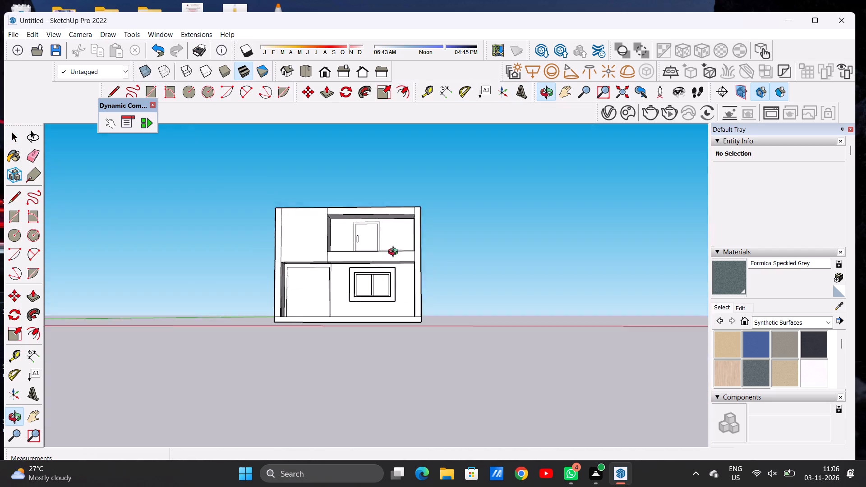
pyautogui.moveTo(395, 253); pyautogui.dragTo(407, 299)
pyautogui.scroll(4, 337, 224)
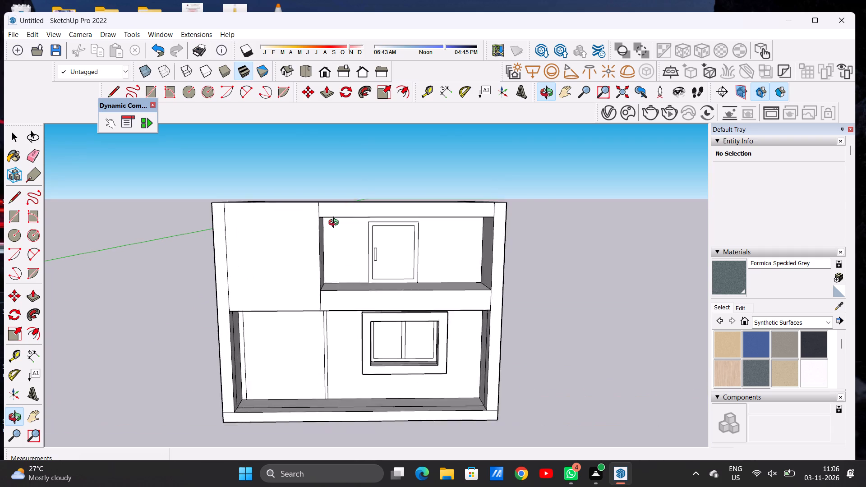
pyautogui.scroll(4, 336, 224)
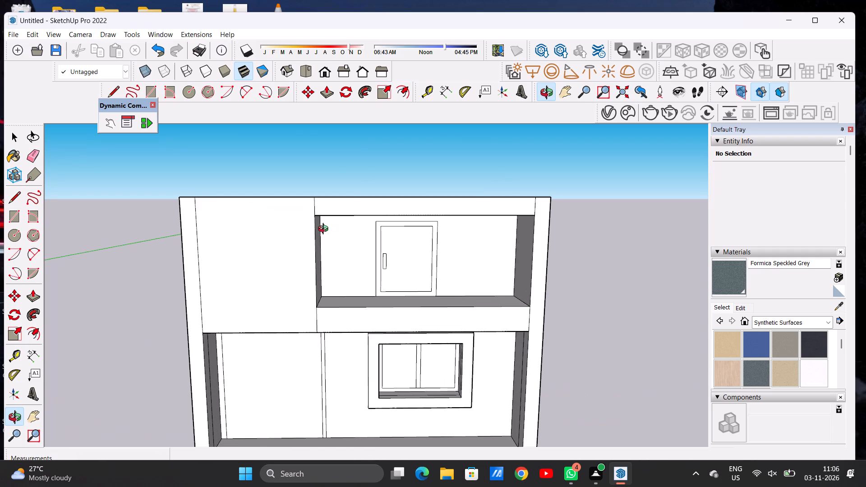
pyautogui.scroll(-5, 325, 230)
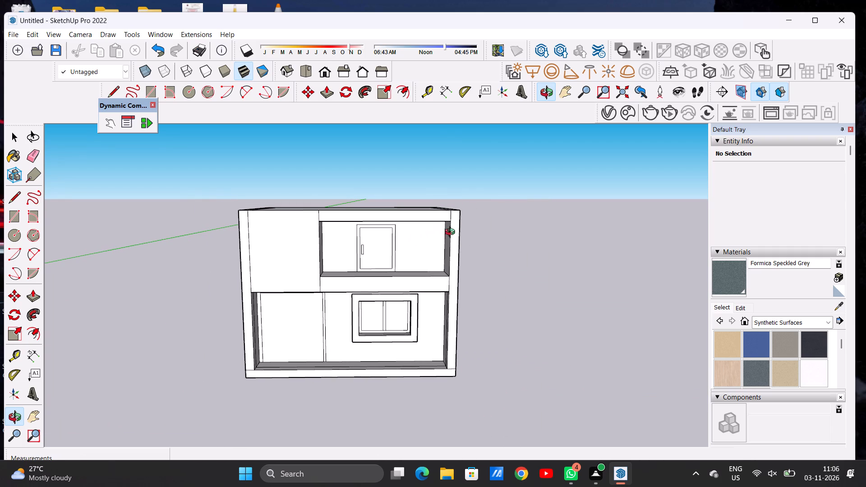
pyautogui.moveTo(439, 231); pyautogui.dragTo(368, 290)
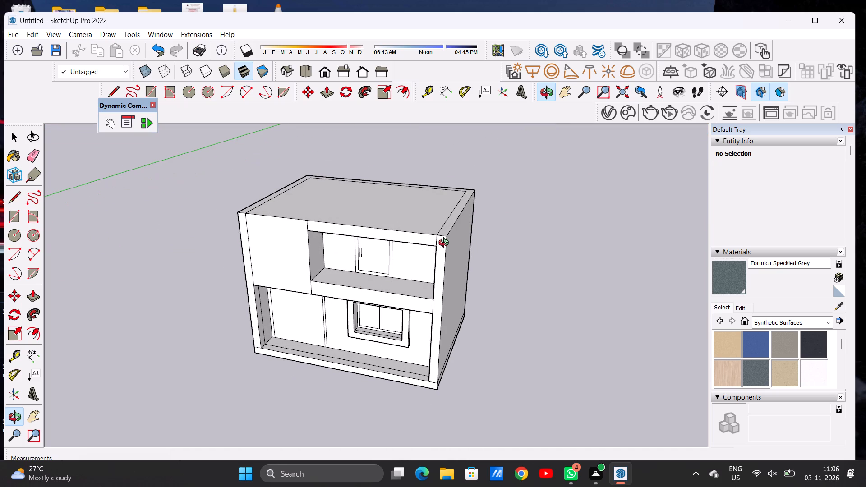
# Examine the whole building from the front and above, including the balcony door and its handle up close.
pyautogui.scroll(3, 442, 243)
pyautogui.moveTo(388, 261); pyautogui.dragTo(433, 207)
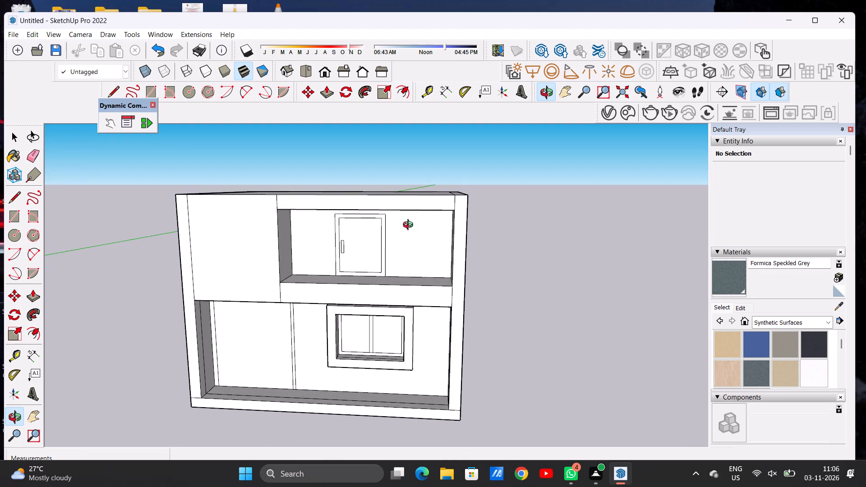
pyautogui.moveTo(395, 238); pyautogui.dragTo(427, 278)
pyautogui.scroll(-6, 371, 214)
pyautogui.moveTo(380, 262); pyautogui.dragTo(380, 286)
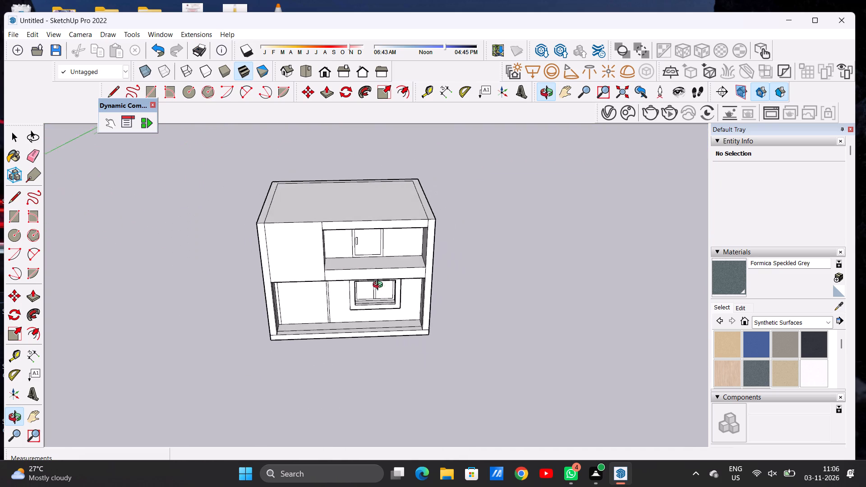
pyautogui.moveTo(380, 286); pyautogui.dragTo(377, 289)
pyautogui.scroll(2, 393, 273)
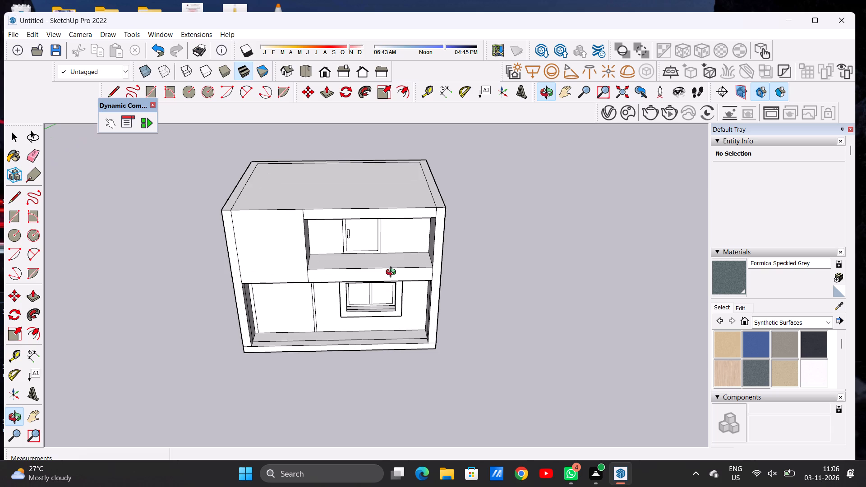
pyautogui.press('space')
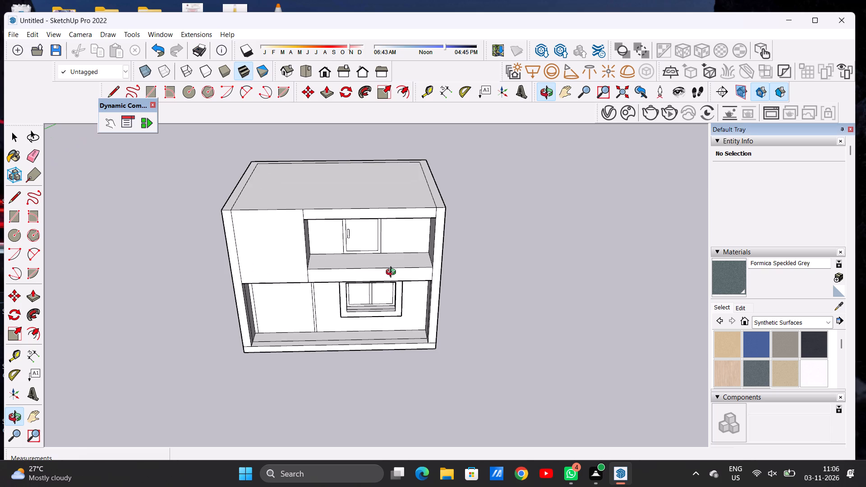
pyautogui.click(540, 91)
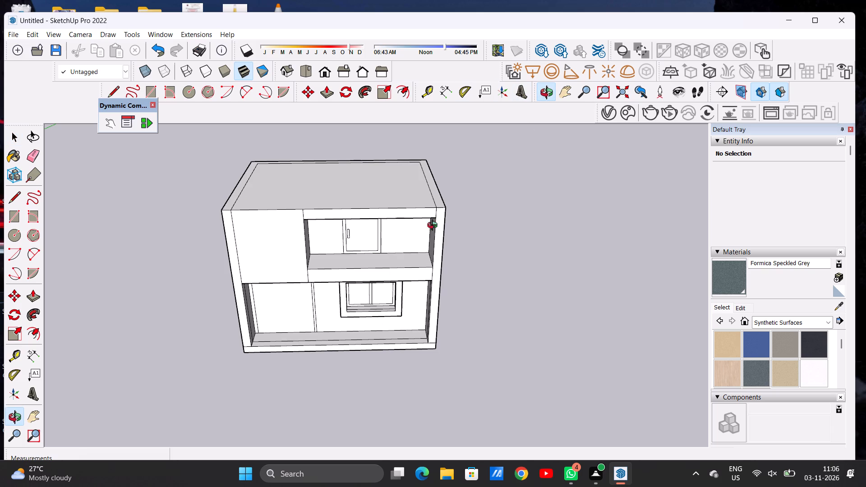
pyautogui.moveTo(422, 246); pyautogui.dragTo(413, 175)
pyautogui.scroll(1, 351, 247)
pyautogui.scroll(-1, 351, 247)
pyautogui.scroll(10, 351, 247)
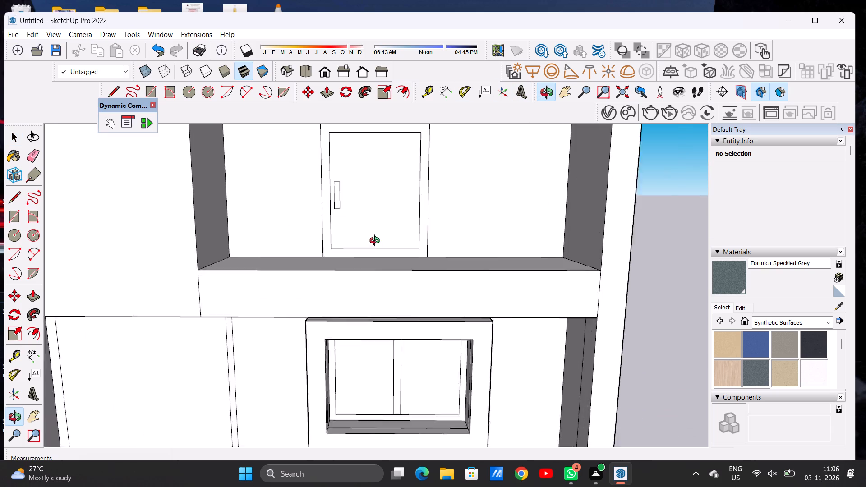
pyautogui.scroll(1, 377, 242)
pyautogui.moveTo(356, 249); pyautogui.dragTo(373, 247)
pyautogui.scroll(-8, 373, 248)
pyautogui.moveTo(394, 243); pyautogui.dragTo(391, 239)
pyautogui.scroll(5, 406, 245)
# Undo the handle rectangle drawn on the balcony door.
pyautogui.press('space')
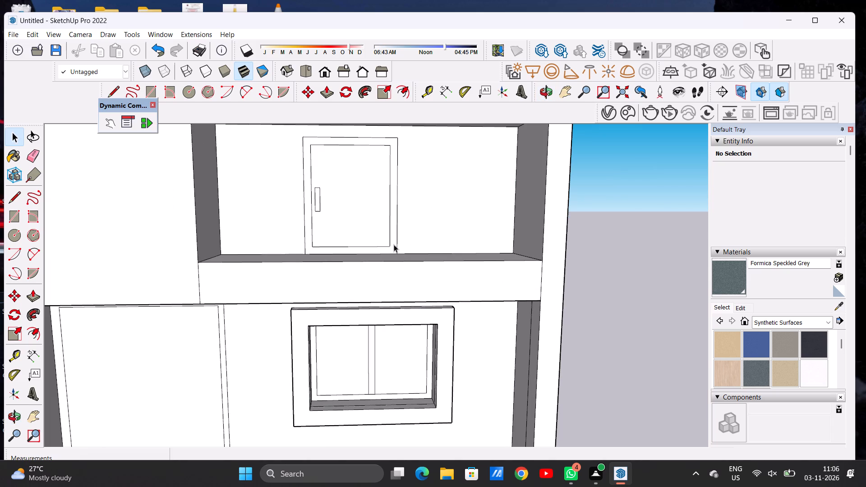
pyautogui.hotkey('ctrl', 'z')
# Move the balcony door frame with its edges about 3' 5 5/8" to the right along the balcony's back wall.
pyautogui.press('space')
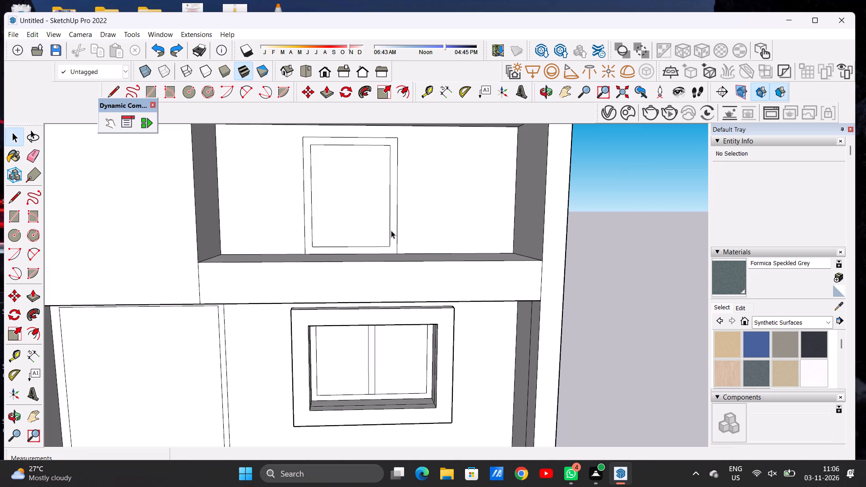
pyautogui.doubleClick(392, 223)
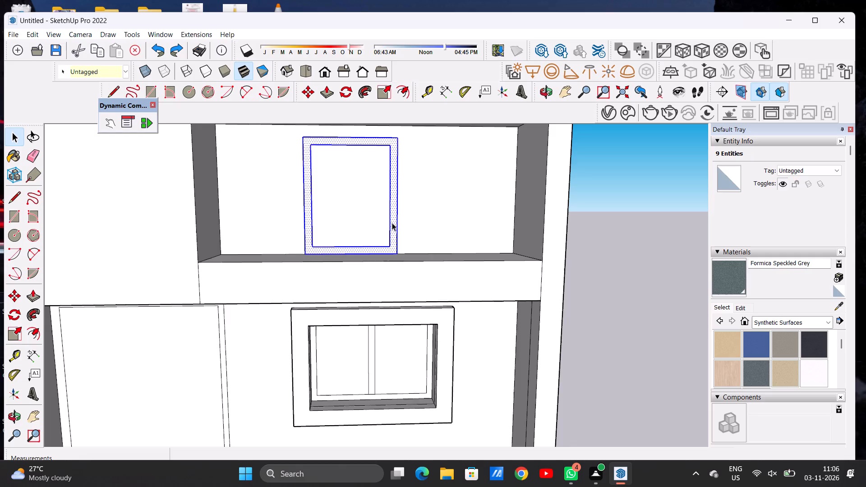
pyautogui.press('m')
pyautogui.click(396, 253)
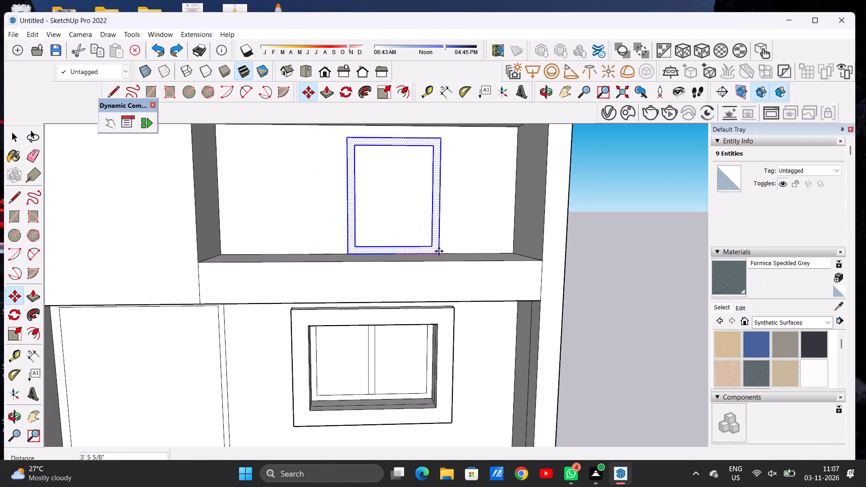
pyautogui.click(439, 251)
pyautogui.press('space')
pyautogui.scroll(-4, 368, 237)
pyautogui.scroll(1, 368, 237)
pyautogui.scroll(-4, 368, 237)
pyautogui.click(595, 204)
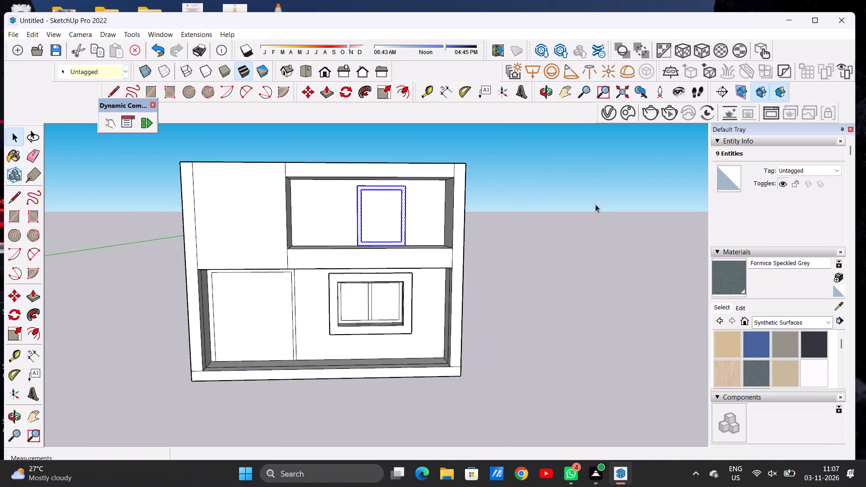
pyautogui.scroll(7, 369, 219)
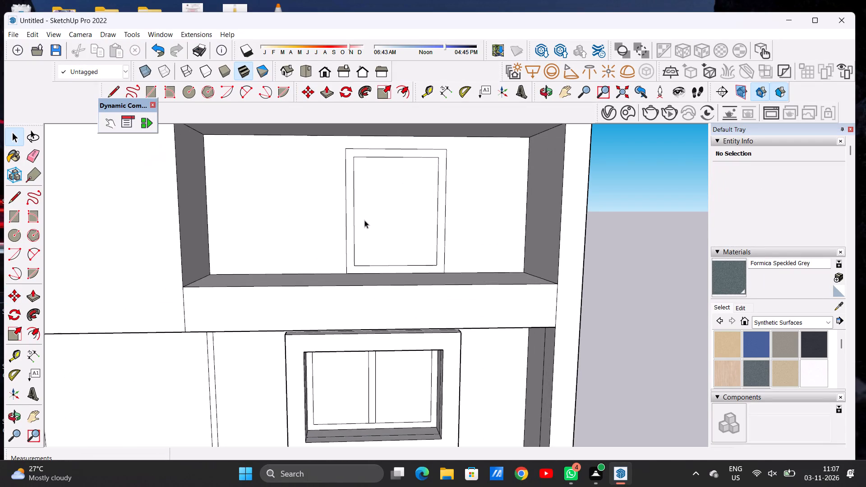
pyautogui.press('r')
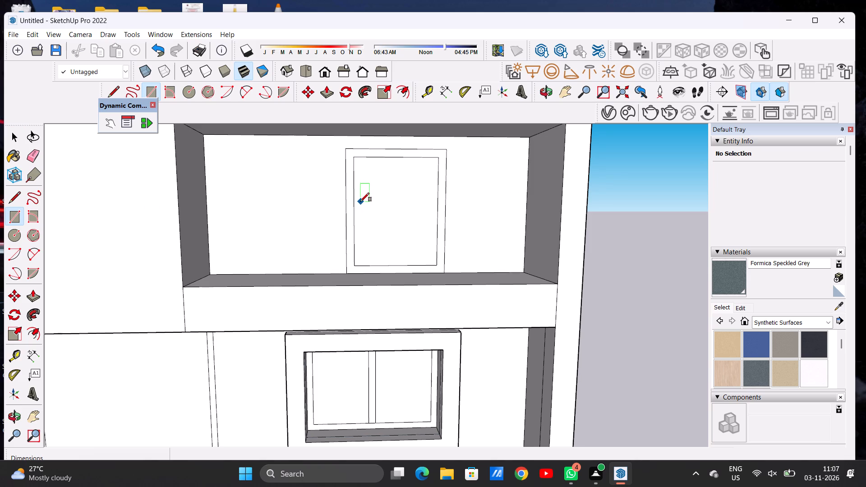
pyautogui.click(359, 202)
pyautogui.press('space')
# Draw a vertical line down the middle of the balcony door's inner panel, splitting it into two leaves.
pyautogui.press('l')
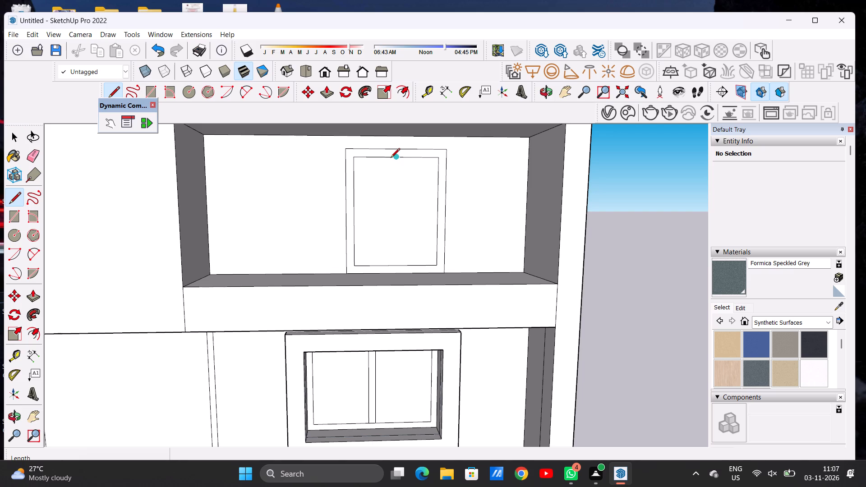
pyautogui.click(391, 158)
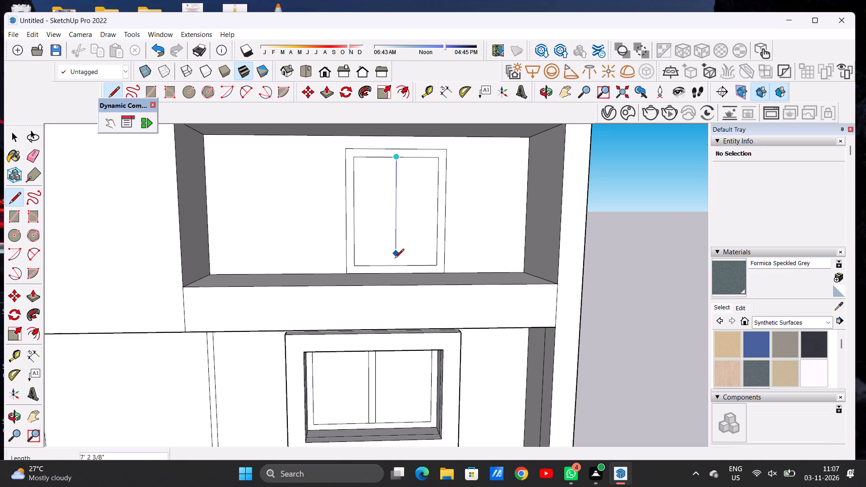
pyautogui.click(395, 263)
pyautogui.press('space')
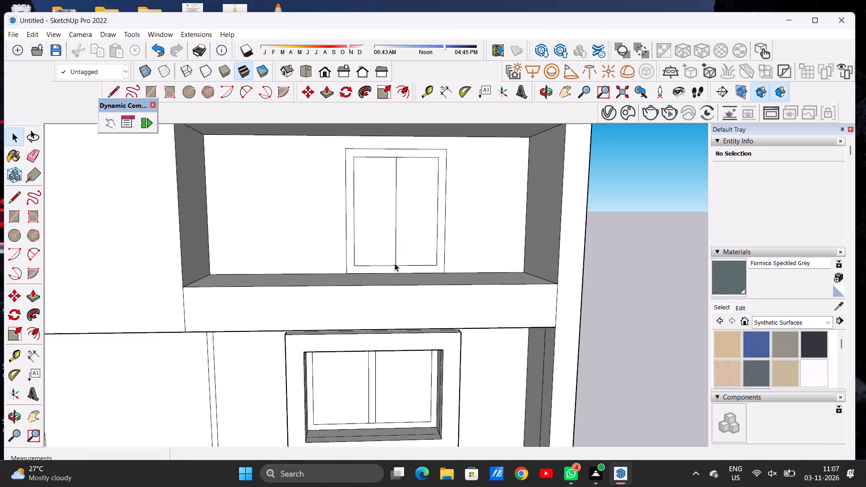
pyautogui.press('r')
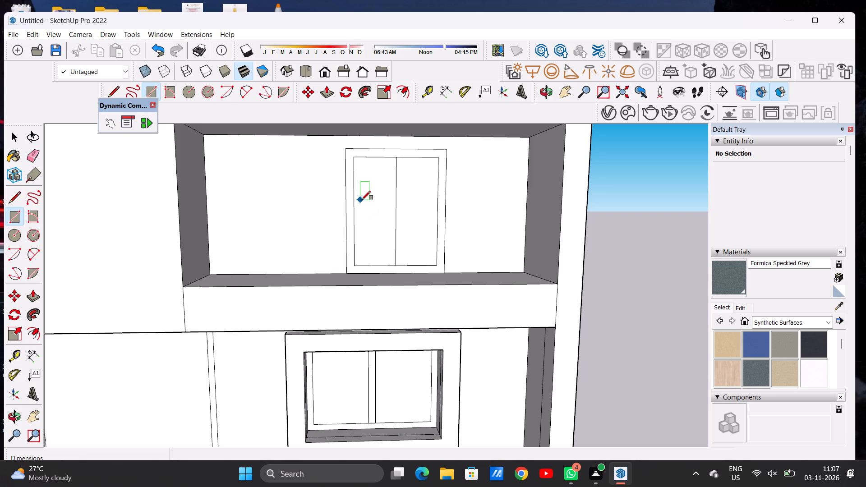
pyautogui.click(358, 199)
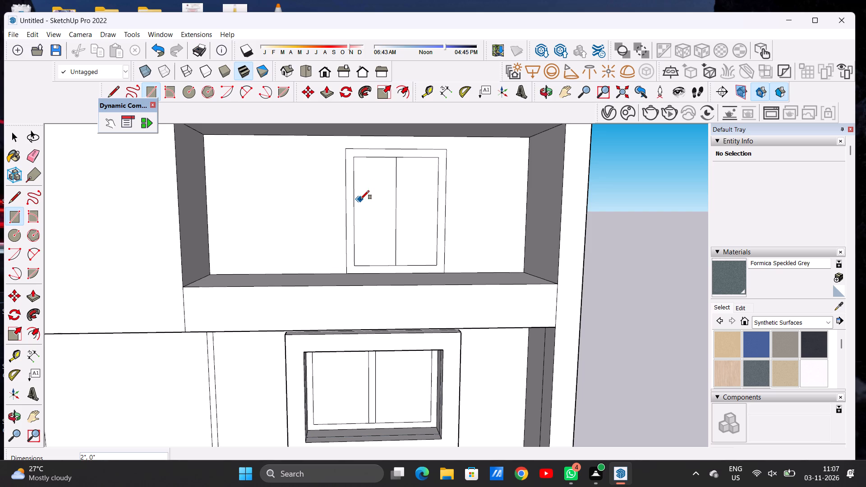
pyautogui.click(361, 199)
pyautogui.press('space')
# Draw a line about 23' 11 1/8" long across the balcony floor, slightly behind and parallel to its front edge.
pyautogui.scroll(-1, 355, 235)
pyautogui.scroll(1, 355, 235)
pyautogui.scroll(-12, 355, 236)
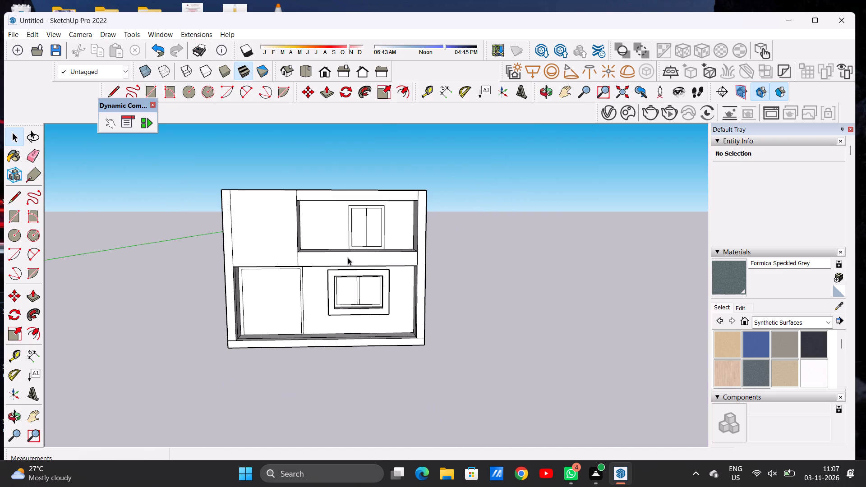
pyautogui.scroll(5, 348, 257)
pyautogui.click(538, 98)
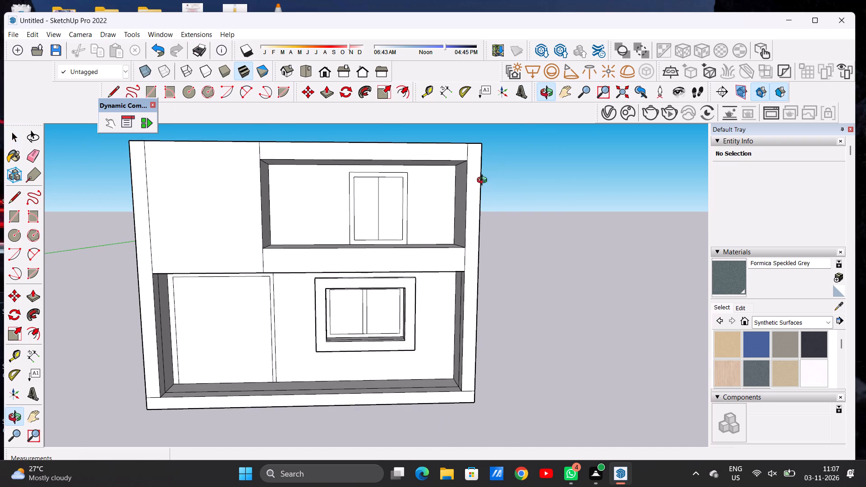
pyautogui.moveTo(413, 251); pyautogui.dragTo(406, 301)
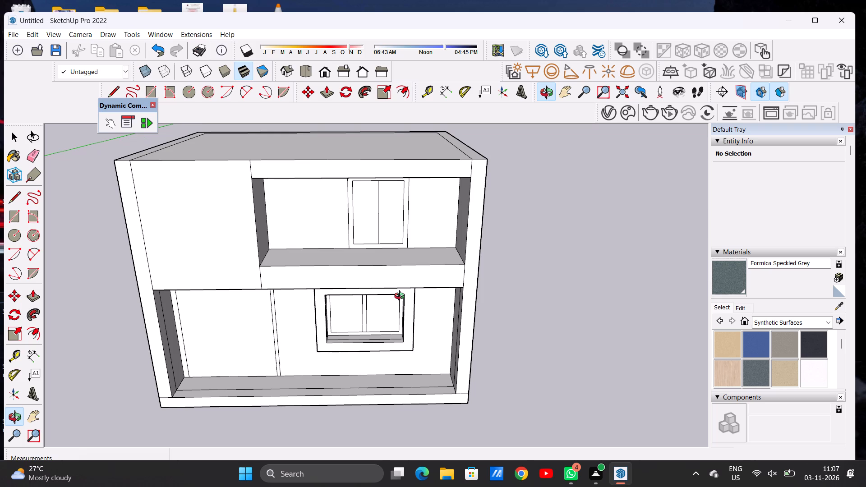
pyautogui.moveTo(396, 272); pyautogui.dragTo(403, 337)
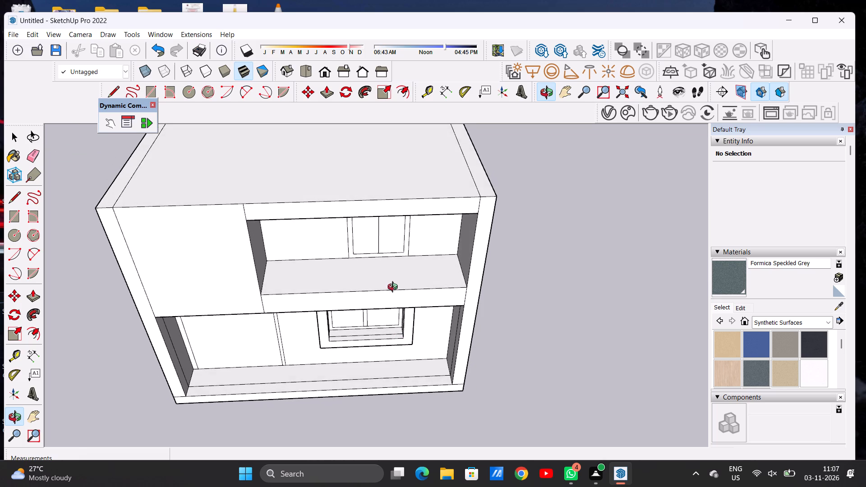
pyautogui.moveTo(395, 289); pyautogui.dragTo(389, 306)
pyautogui.press('l')
pyautogui.scroll(4, 399, 289)
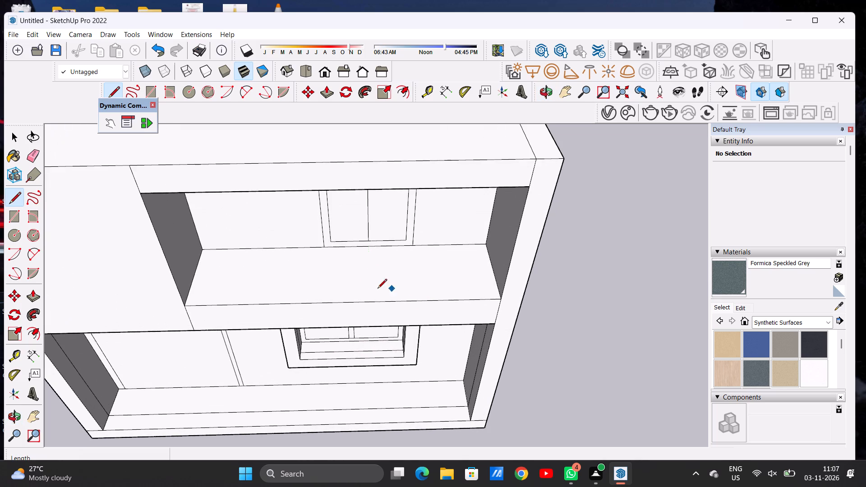
pyautogui.scroll(4, 221, 289)
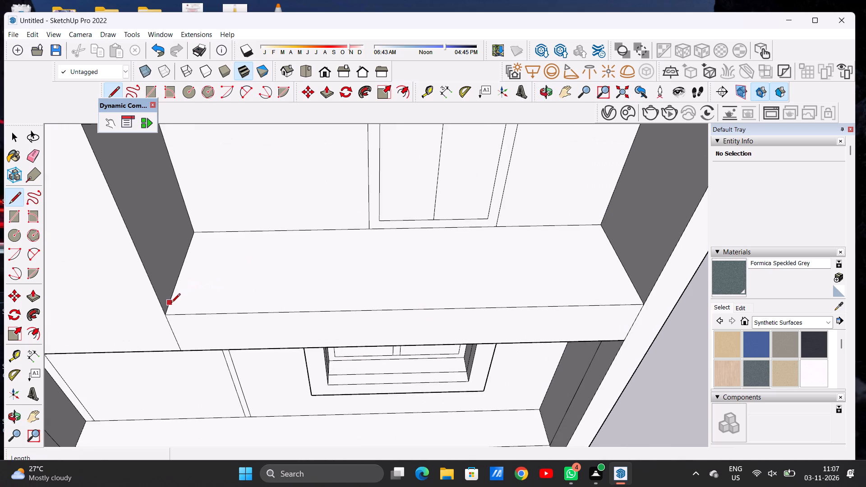
pyautogui.click(171, 303)
pyautogui.scroll(-5, 384, 308)
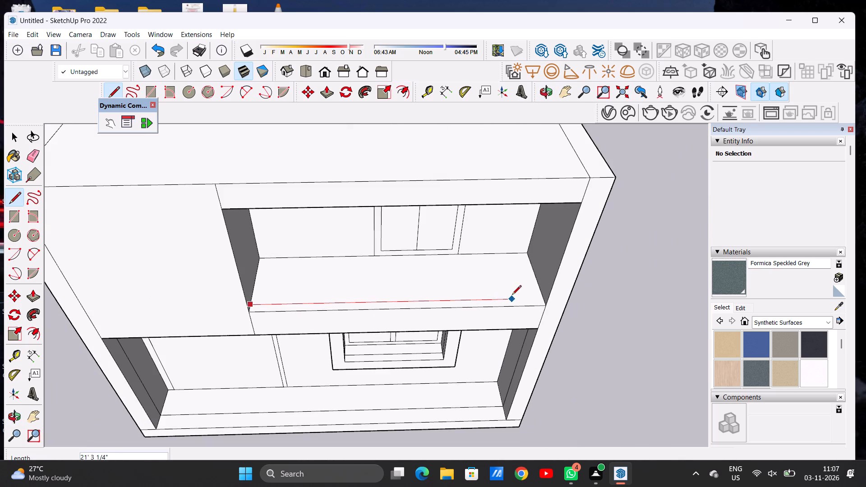
pyautogui.scroll(5, 512, 295)
pyautogui.click(566, 301)
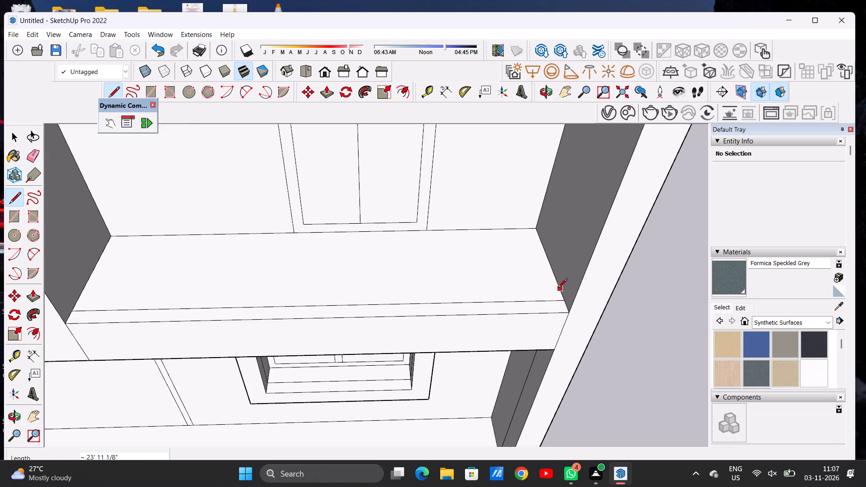
# Draw a second parallel line about 23' 11 1/8" long across the balcony floor, slightly behind the first one.
pyautogui.click(556, 284)
pyautogui.scroll(-4, 456, 277)
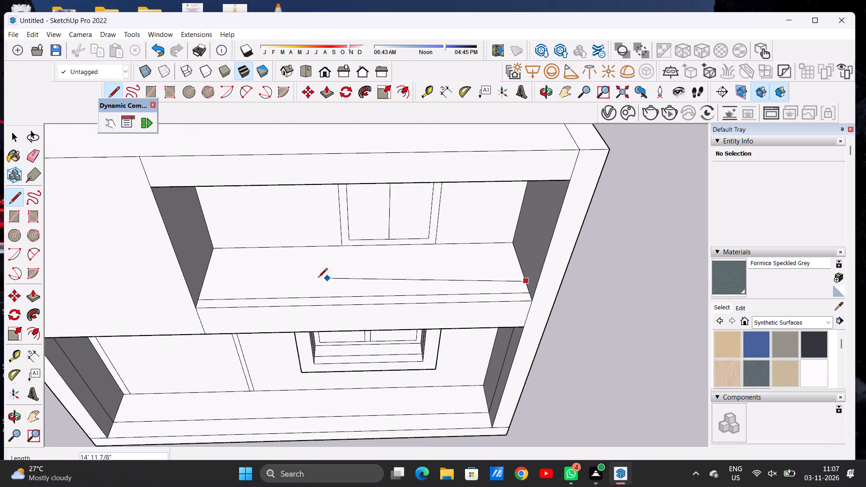
pyautogui.scroll(5, 231, 286)
pyautogui.click(181, 289)
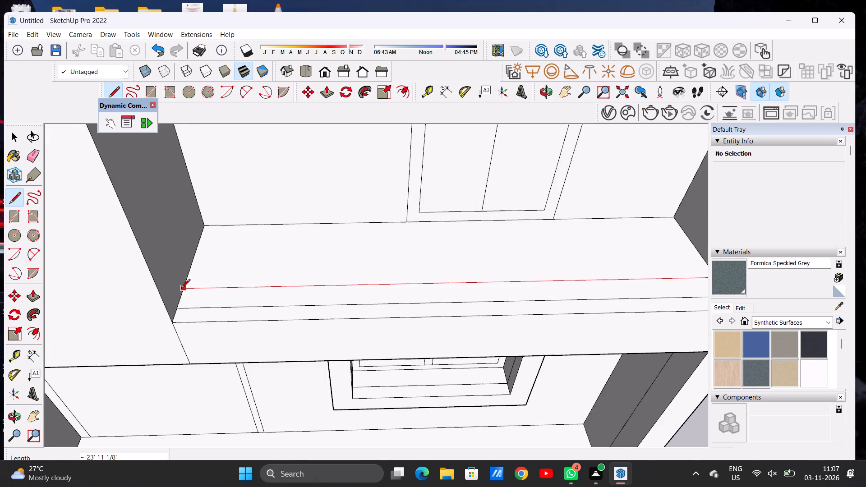
pyautogui.press('space')
# Push/Pull the narrow strip between the two balcony floor lines upward about 10 5/16" to form a raised curb.
pyautogui.scroll(-4, 206, 328)
pyautogui.scroll(-1, 317, 319)
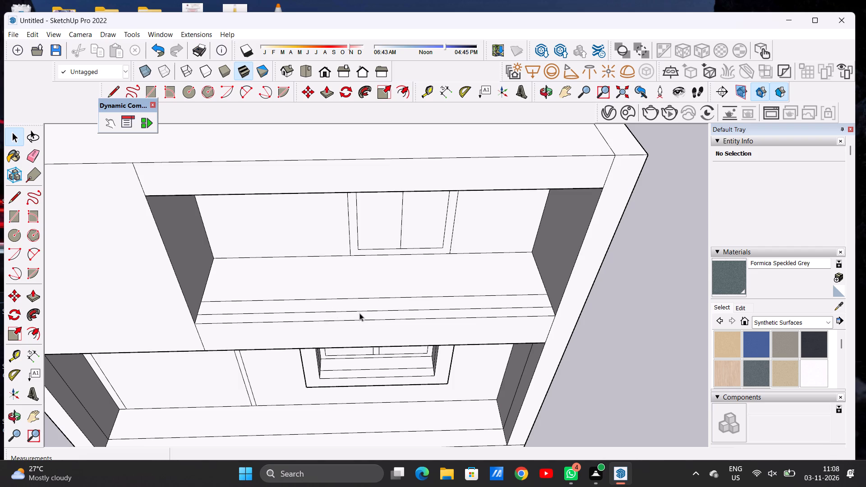
pyautogui.scroll(-5, 361, 311)
pyautogui.click(544, 91)
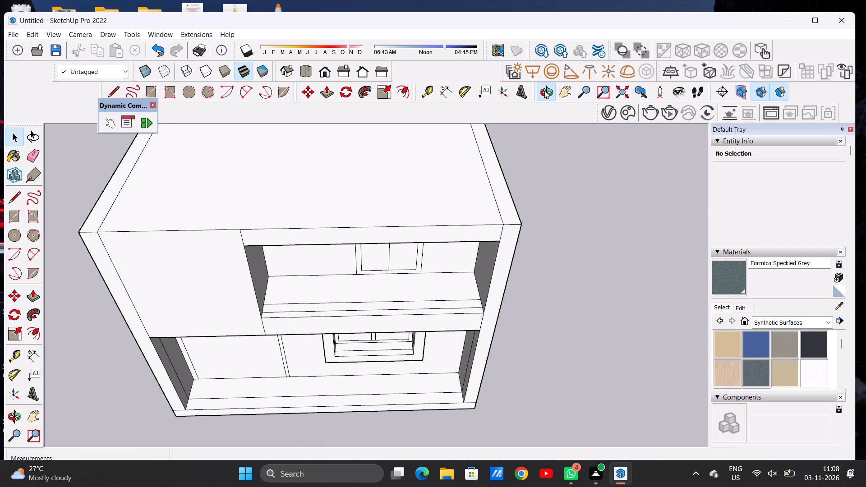
pyautogui.moveTo(488, 316); pyautogui.dragTo(485, 282)
pyautogui.scroll(6, 470, 295)
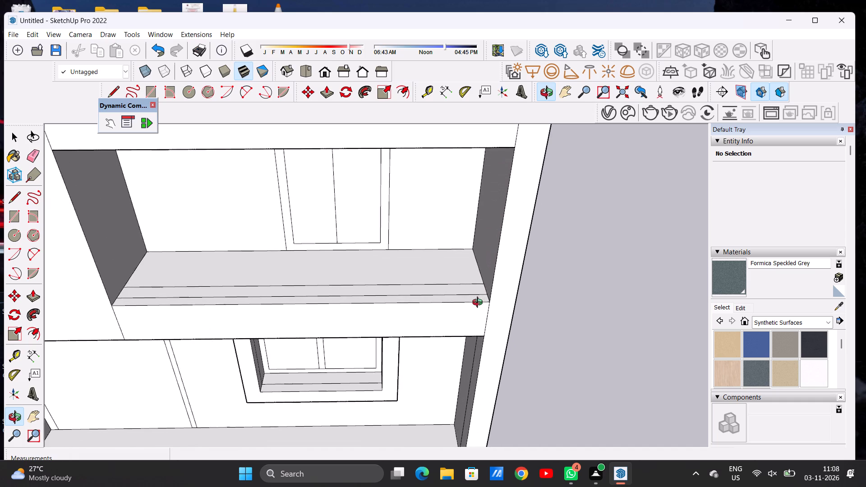
pyautogui.scroll(3, 479, 303)
pyautogui.press('p')
pyautogui.scroll(3, 483, 287)
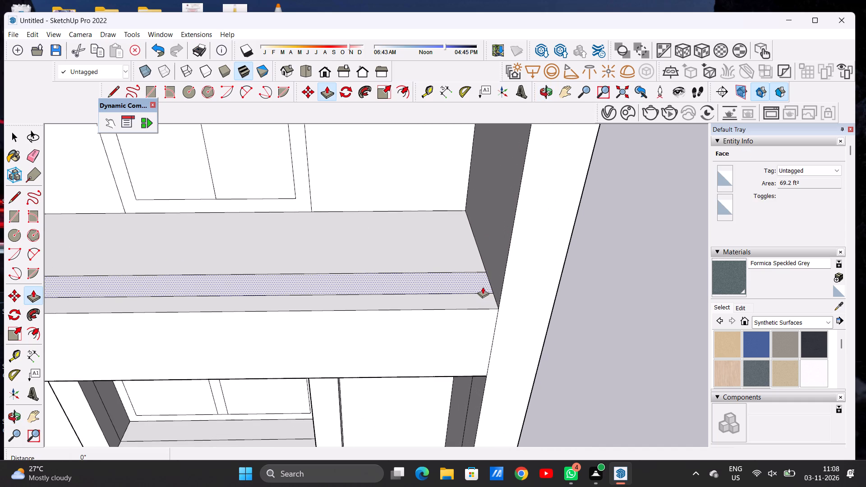
pyautogui.click(483, 286)
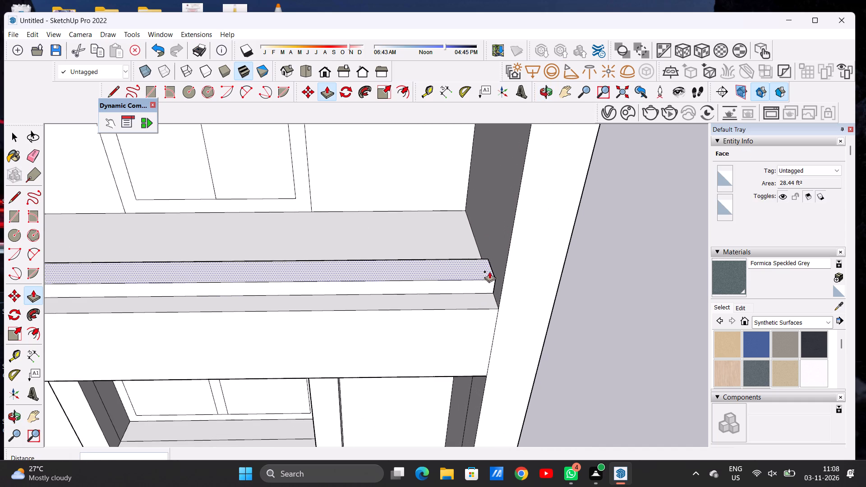
pyautogui.click(490, 265)
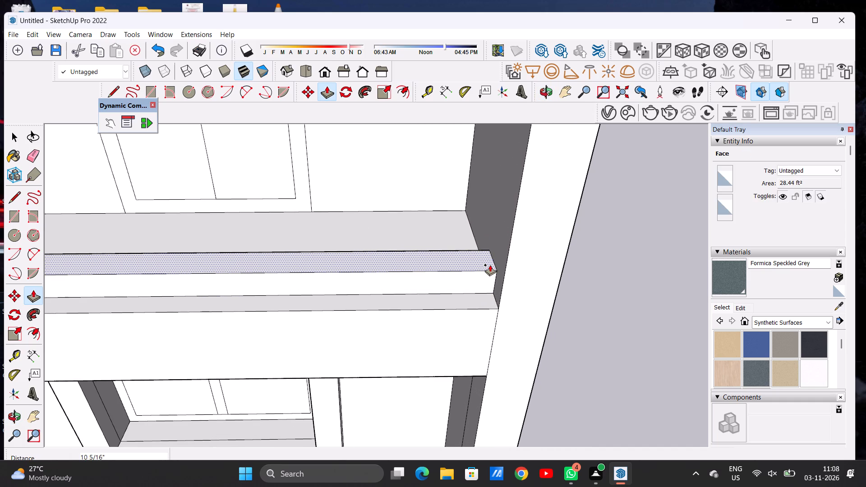
pyautogui.press('space')
# Examine the raised balcony curb from the front and from above.
pyautogui.scroll(-6, 494, 312)
pyautogui.click(544, 93)
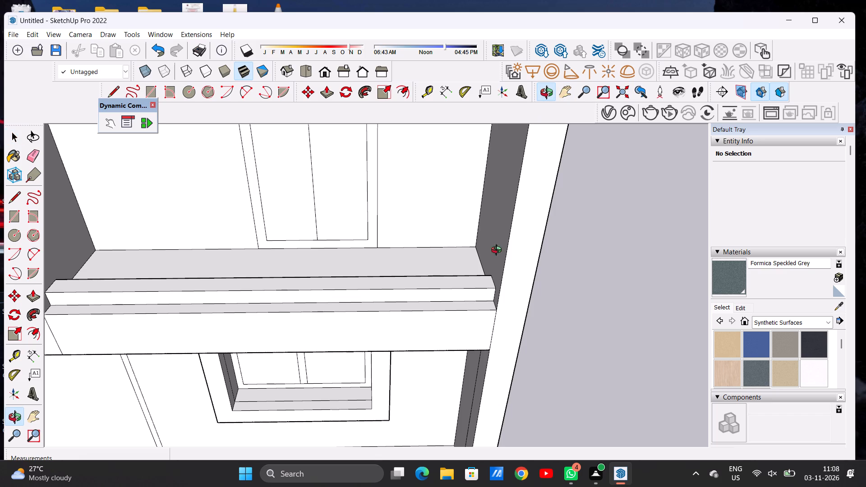
pyautogui.moveTo(477, 380); pyautogui.dragTo(482, 248)
pyautogui.scroll(-7, 506, 340)
pyautogui.moveTo(387, 299); pyautogui.dragTo(384, 327)
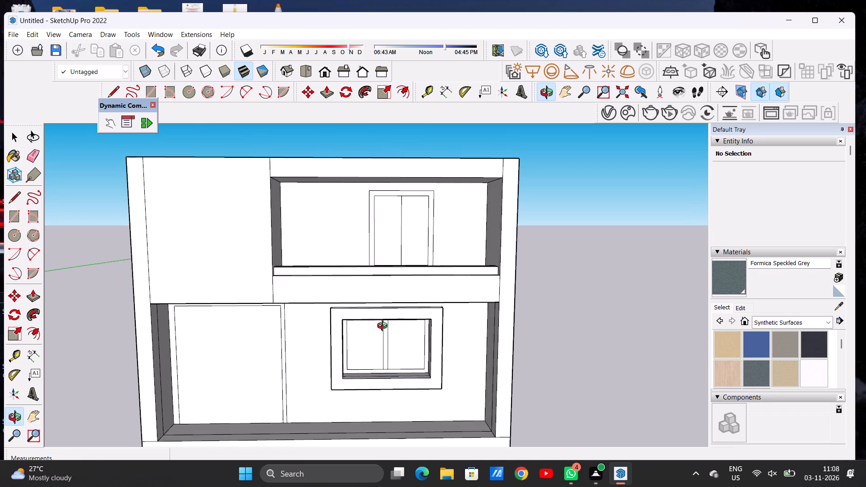
pyautogui.scroll(-6, 352, 335)
pyautogui.moveTo(415, 304); pyautogui.dragTo(417, 412)
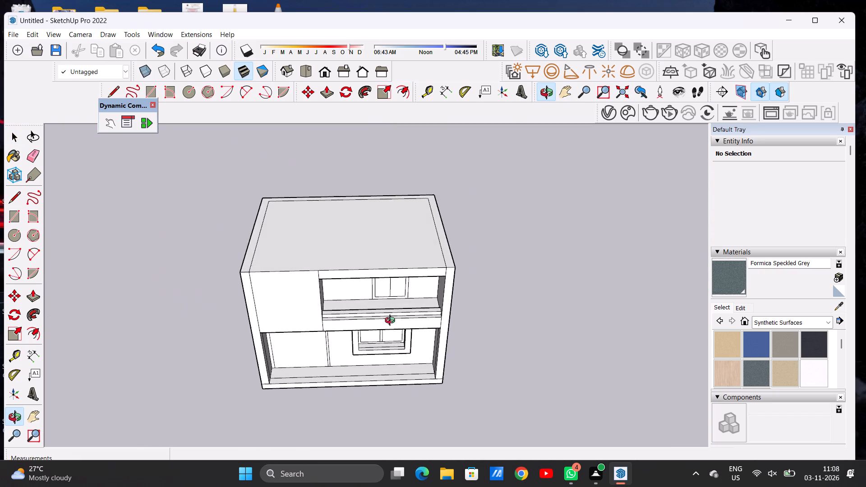
pyautogui.scroll(8, 371, 304)
pyautogui.scroll(-1, 373, 330)
pyautogui.scroll(2, 373, 330)
pyautogui.moveTo(369, 324); pyautogui.dragTo(364, 359)
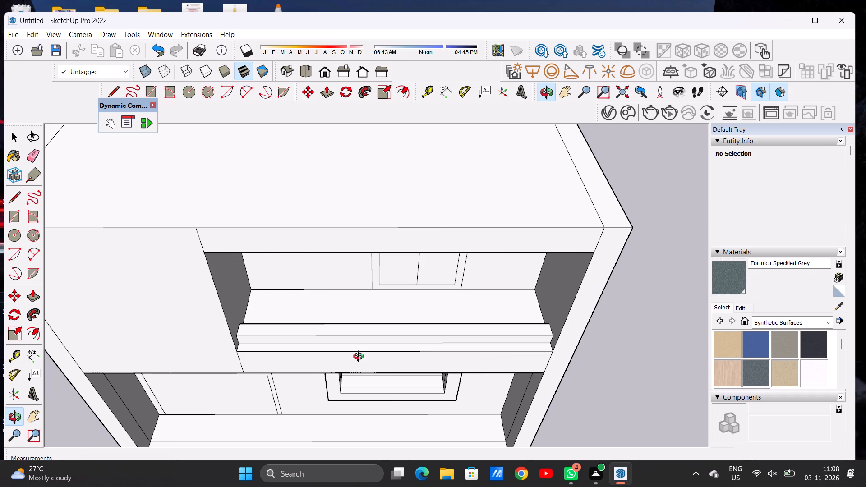
pyautogui.scroll(-5, 386, 362)
# Draw a narrow upright outline about 3' 9 9/16" tall on the balcony's right side wall, rising from the curb's end.
pyautogui.moveTo(442, 359); pyautogui.dragTo(591, 268)
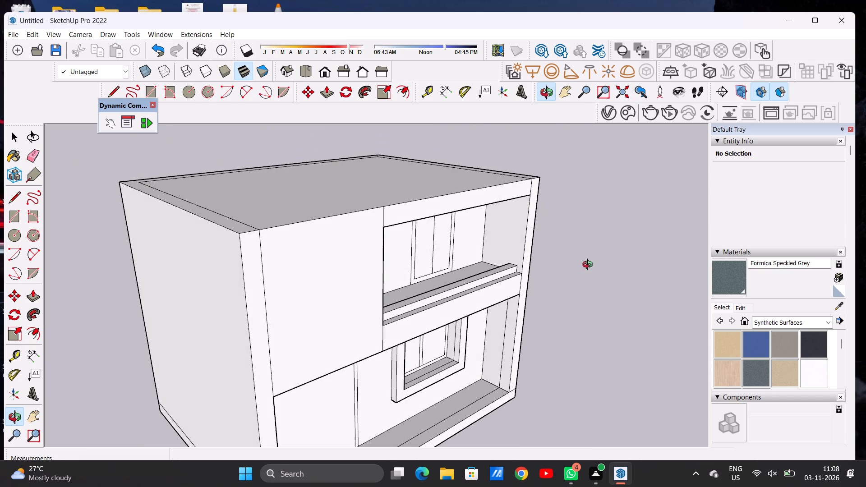
pyautogui.moveTo(517, 253); pyautogui.dragTo(523, 251)
pyautogui.scroll(9, 516, 235)
pyautogui.scroll(-1, 512, 248)
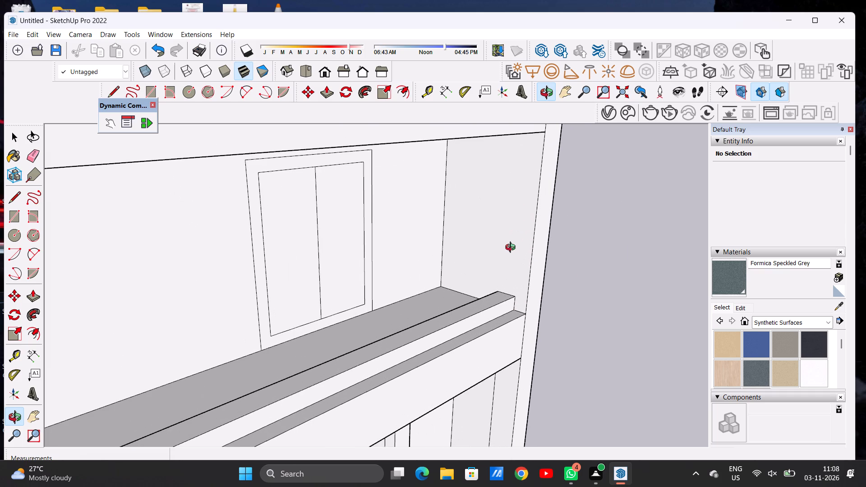
pyautogui.press('t')
pyautogui.scroll(6, 503, 260)
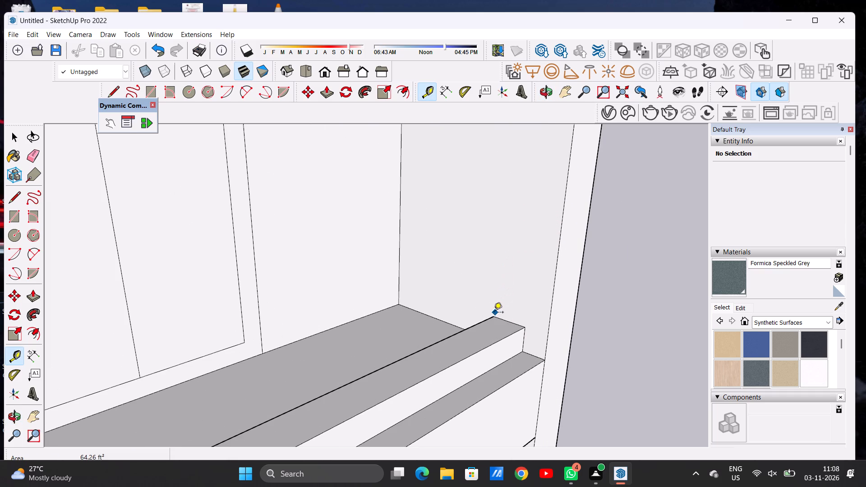
pyautogui.press('space')
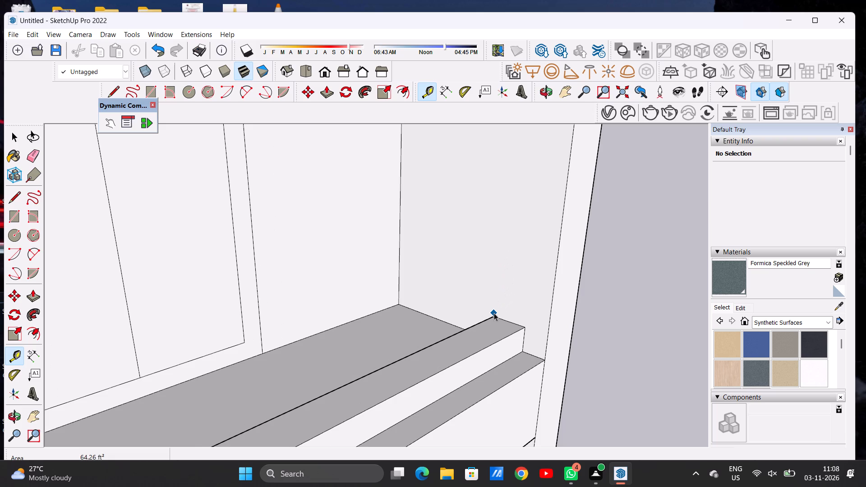
pyautogui.press('l')
pyautogui.click(494, 313)
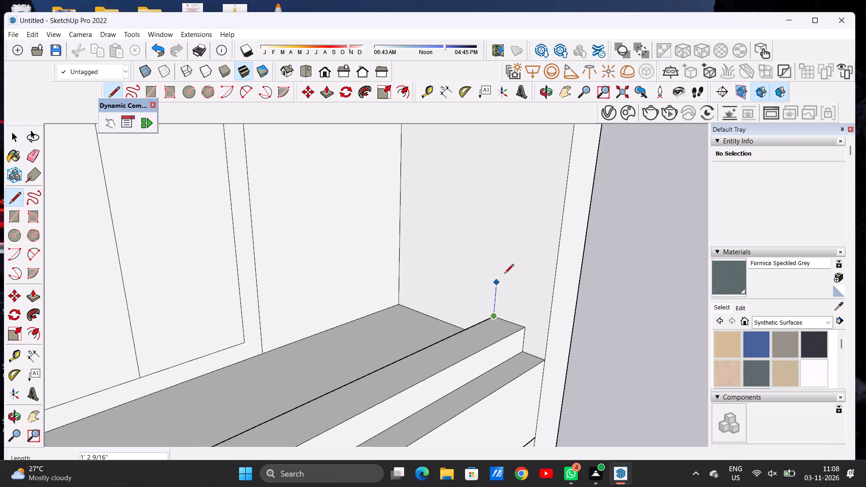
pyautogui.scroll(-3, 501, 273)
pyautogui.scroll(1, 501, 273)
pyautogui.scroll(-4, 501, 273)
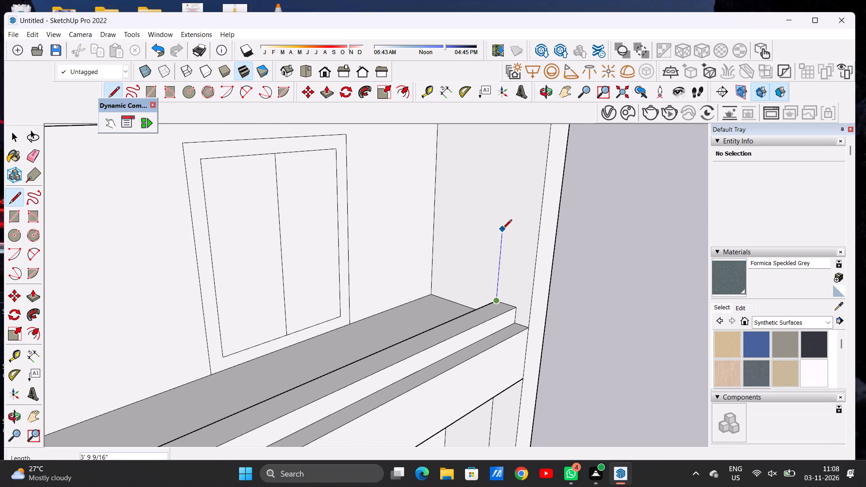
pyautogui.click(502, 230)
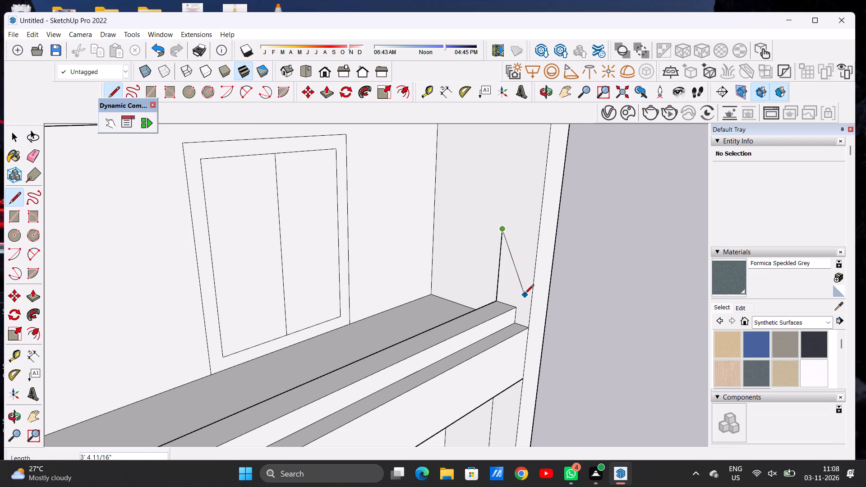
pyautogui.press('space')
pyautogui.press('l')
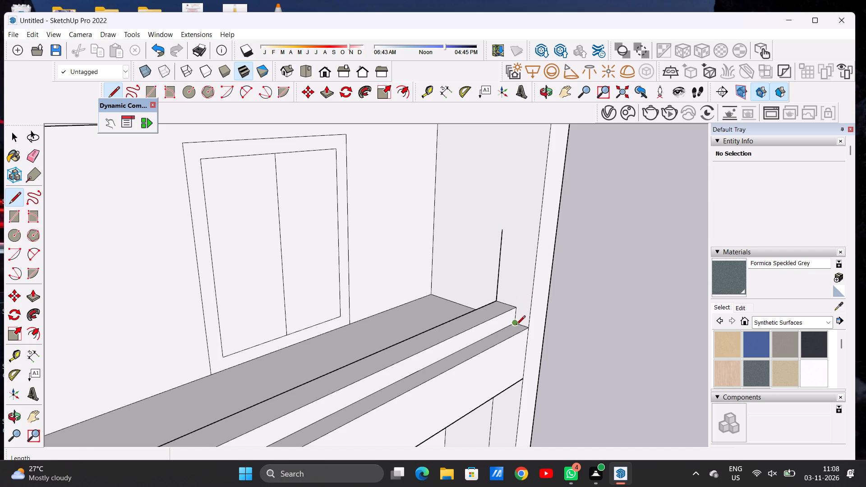
pyautogui.click(512, 308)
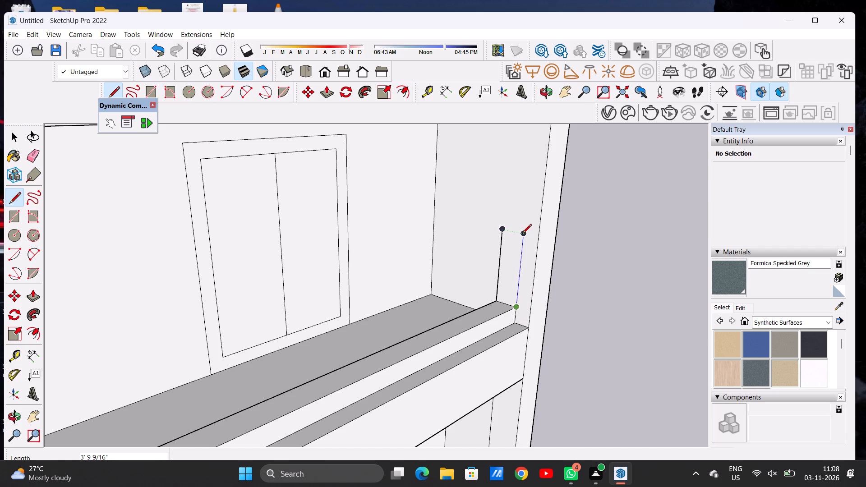
pyautogui.click(522, 234)
pyautogui.click(503, 231)
pyautogui.press('space')
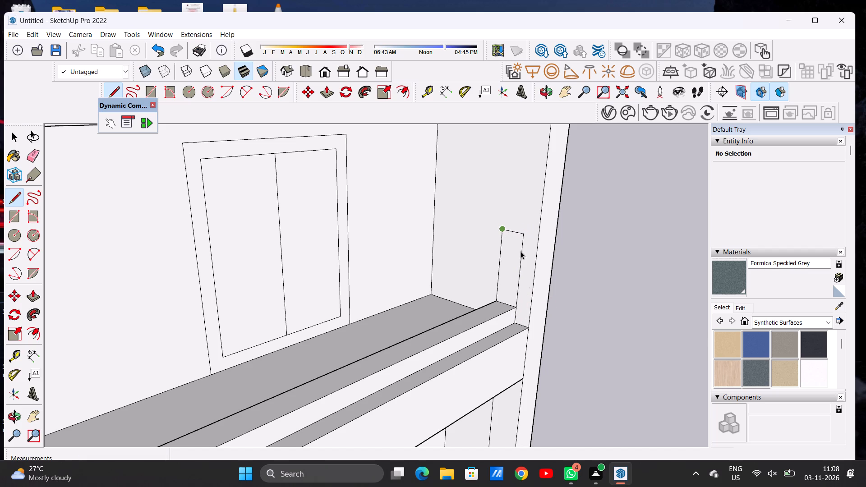
# Draw a small rectangle about 4 1/8" by 2 9/16" inside the upright outline, near its top.
pyautogui.scroll(-8, 531, 297)
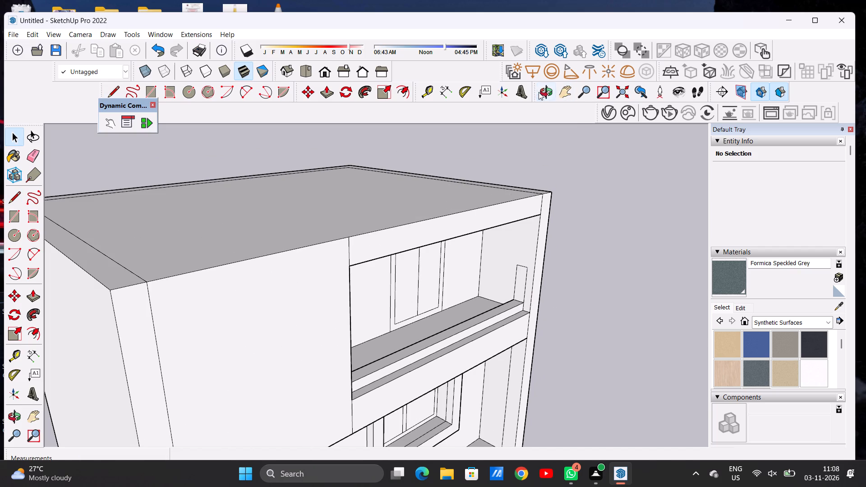
pyautogui.click(539, 92)
pyautogui.moveTo(548, 285); pyautogui.dragTo(408, 252)
pyautogui.click(408, 252)
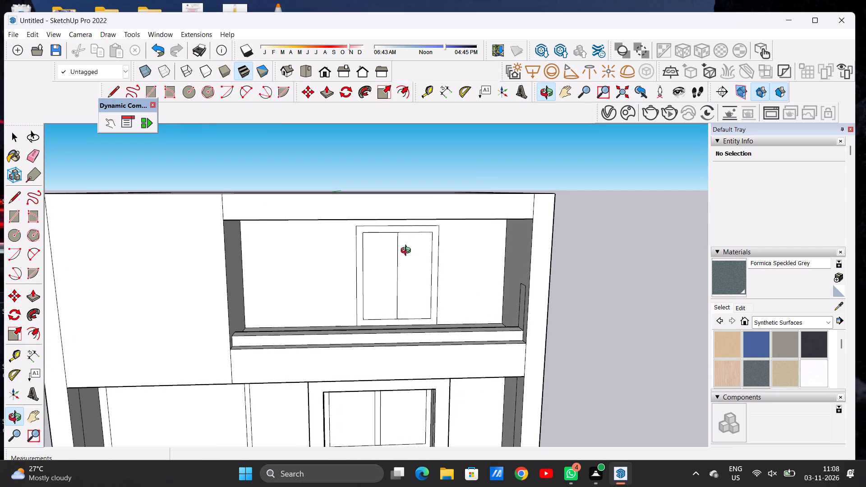
pyautogui.moveTo(483, 322); pyautogui.dragTo(608, 319)
pyautogui.scroll(5, 507, 282)
pyautogui.scroll(-1, 507, 282)
pyautogui.scroll(1, 509, 283)
pyautogui.moveTo(499, 316); pyautogui.dragTo(584, 316)
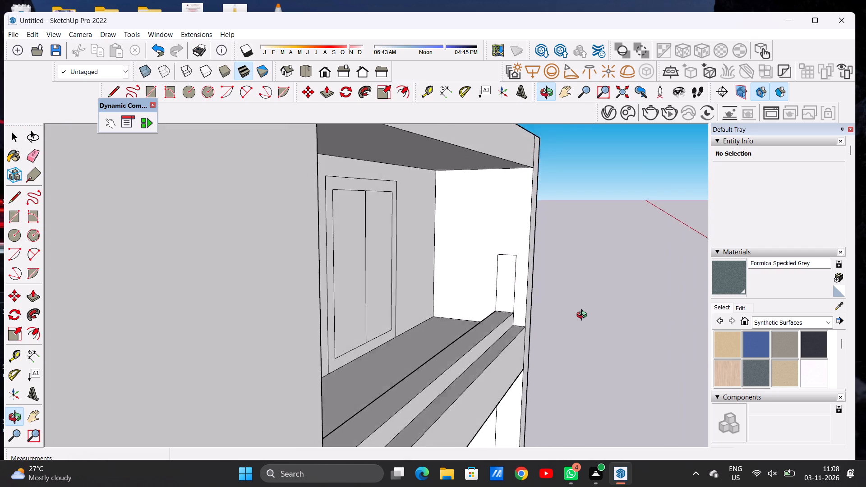
pyautogui.moveTo(584, 316); pyautogui.dragTo(581, 320)
pyautogui.scroll(6, 517, 267)
pyautogui.press('space')
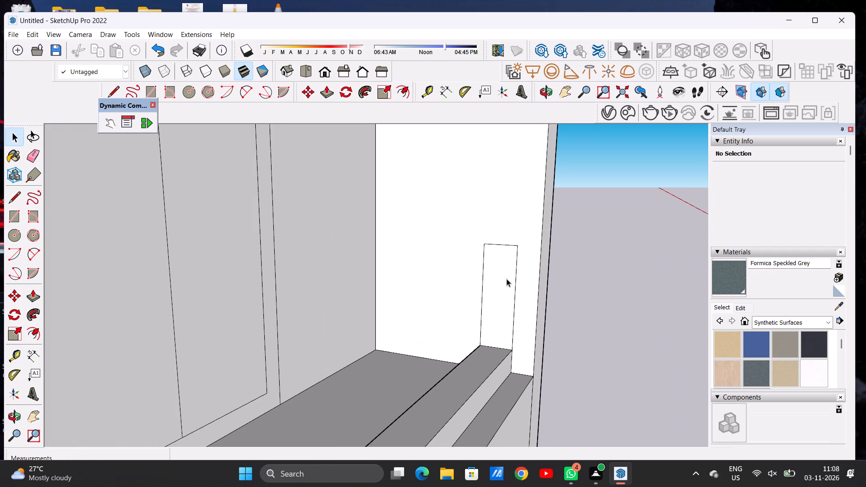
pyautogui.scroll(2, 500, 292)
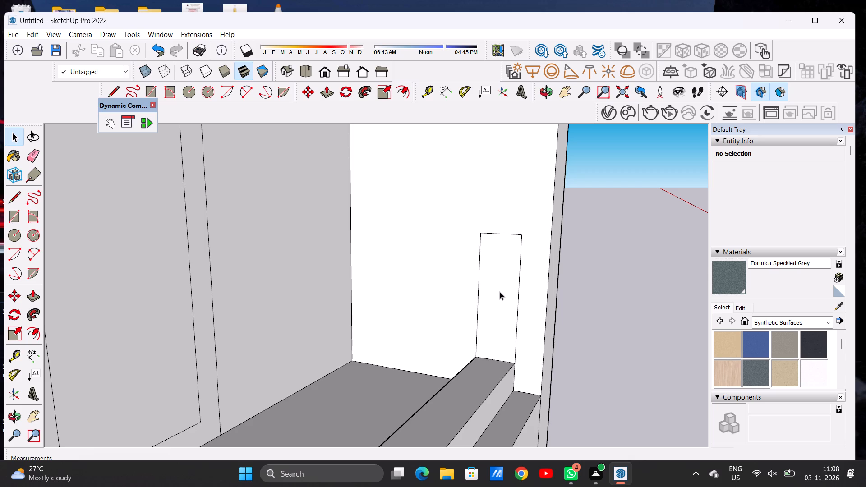
pyautogui.press('r')
pyautogui.scroll(5, 502, 238)
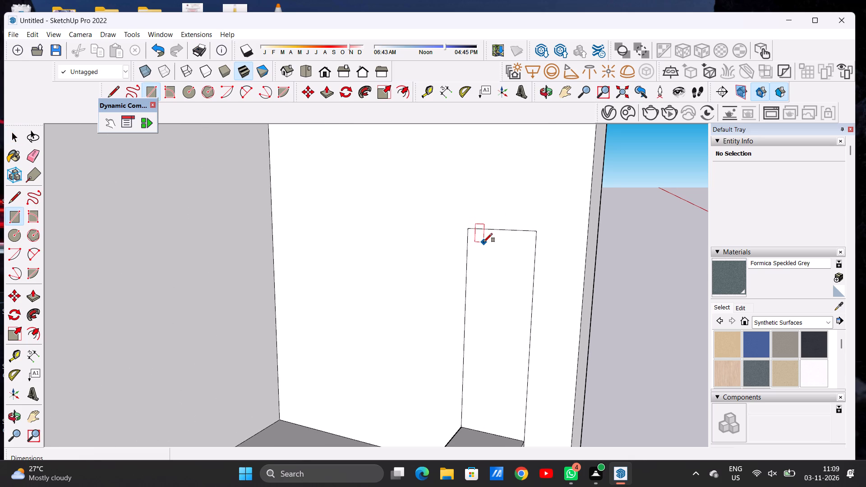
pyautogui.click(484, 242)
pyautogui.click(507, 248)
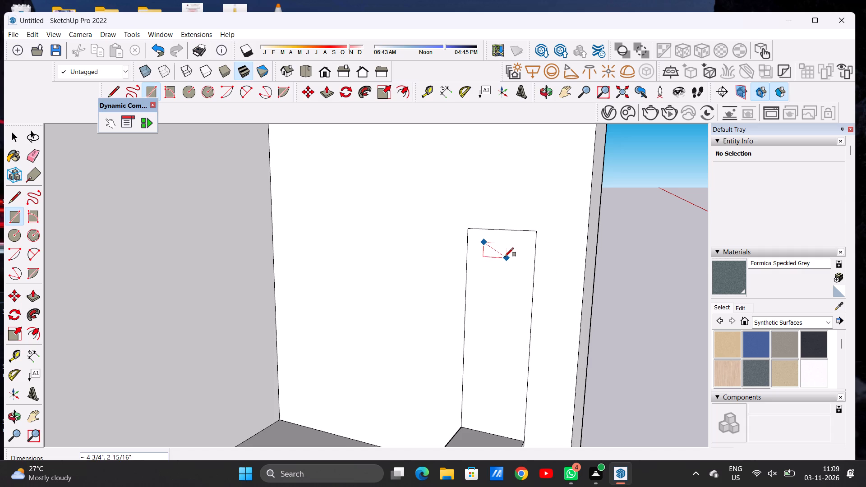
pyautogui.click(505, 256)
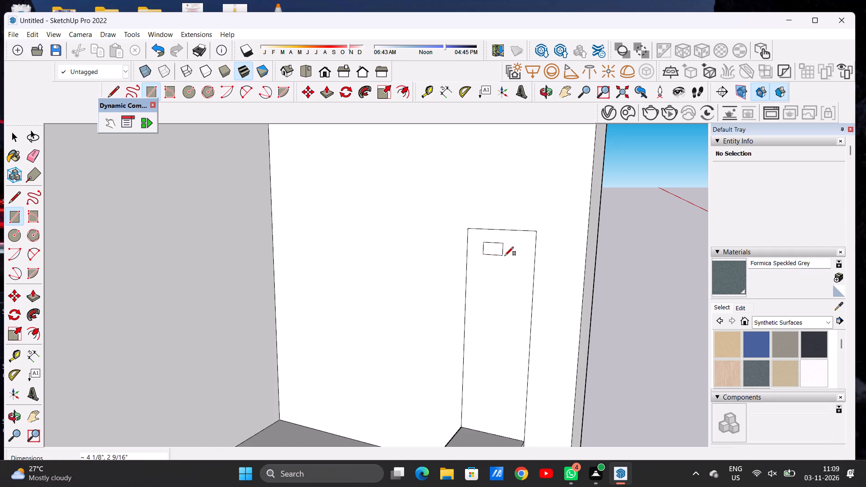
pyautogui.press('space')
# Push/Pull the small rectangle out about 17' 3/8" along the balcony to form a handrail bar above the curb.
pyautogui.scroll(-13, 497, 262)
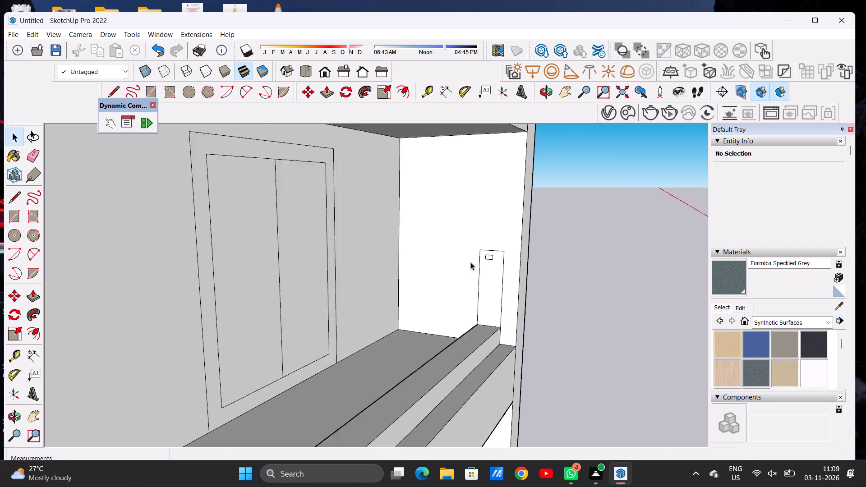
pyautogui.scroll(-3, 470, 262)
pyautogui.scroll(13, 480, 256)
pyautogui.press('p')
pyautogui.scroll(-1, 488, 256)
pyautogui.scroll(6, 488, 256)
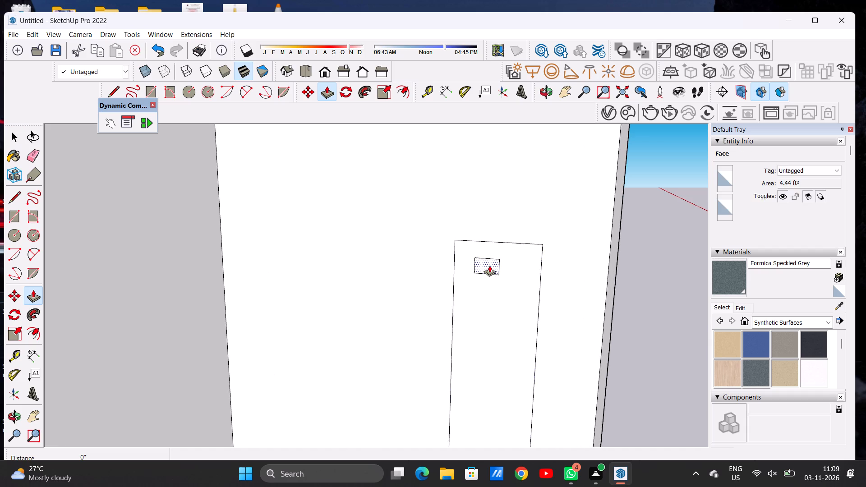
pyautogui.click(484, 262)
pyautogui.scroll(-11, 421, 327)
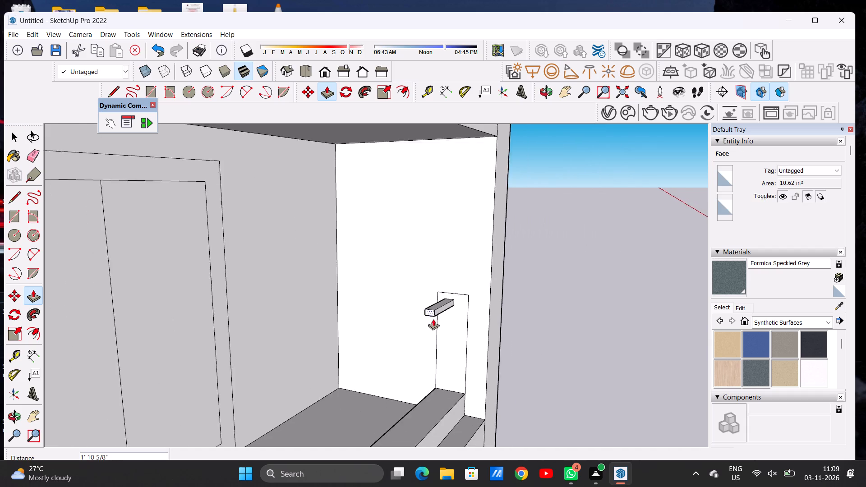
pyautogui.scroll(-7, 433, 319)
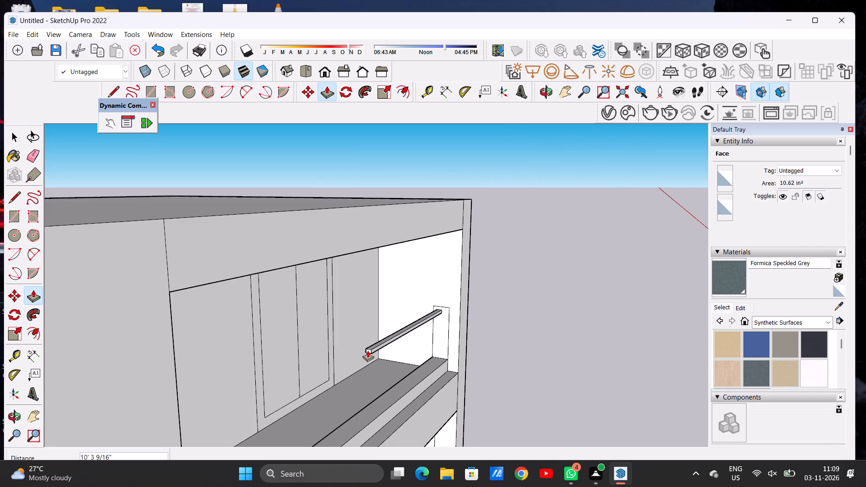
pyautogui.click(284, 384)
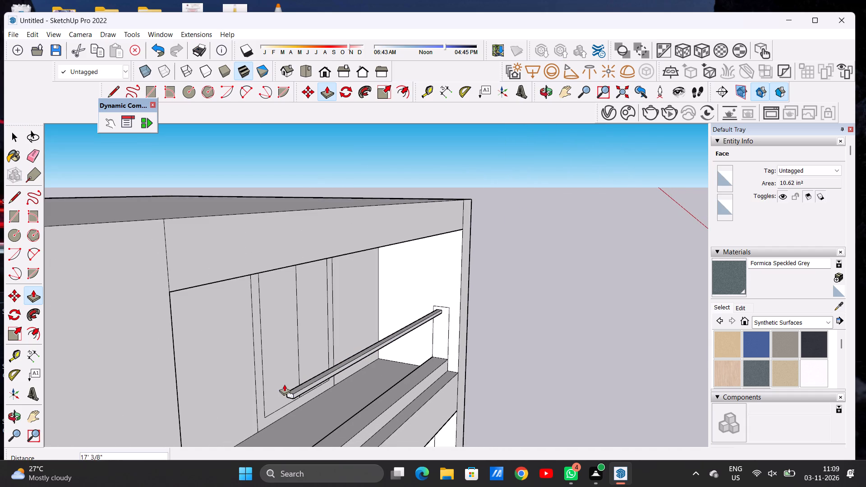
pyautogui.press('space')
# Check the handrail bar's reach across the balcony from the front.
pyautogui.write('O')
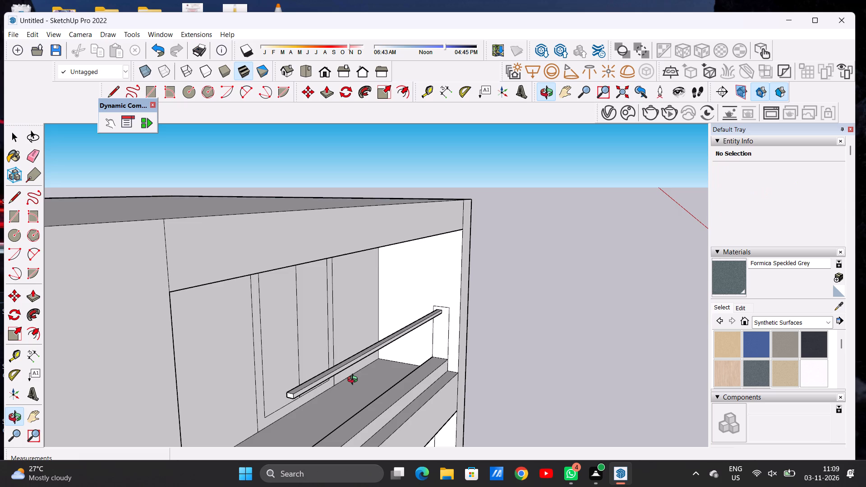
pyautogui.moveTo(412, 372); pyautogui.dragTo(179, 352)
pyautogui.scroll(-8, 543, 381)
pyautogui.scroll(2, 438, 383)
pyautogui.scroll(-1, 433, 379)
pyautogui.scroll(5, 433, 379)
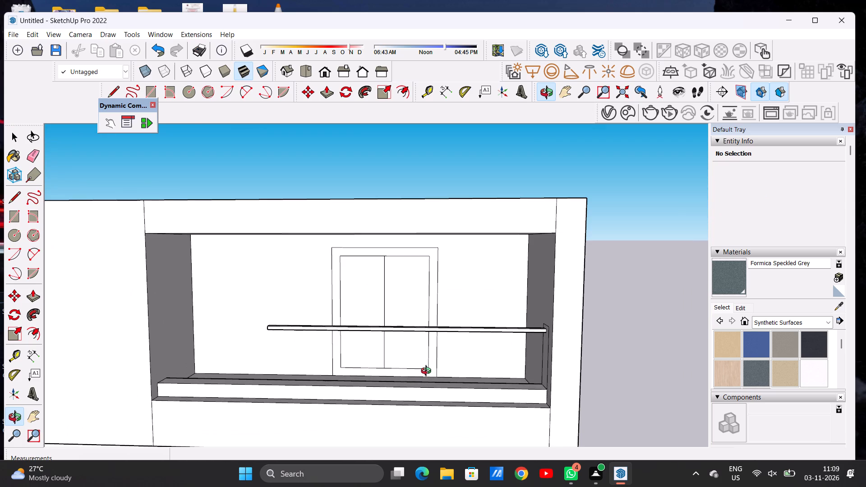
# Undo the Push/Pull of the handrail bar on the balcony.
pyautogui.hotkey('ctrl', 'z')
# Copy the small rectangle straight down about 3' 2" to near the bottom of the upright outline, just above the curb.
pyautogui.moveTo(393, 362); pyautogui.dragTo(442, 370)
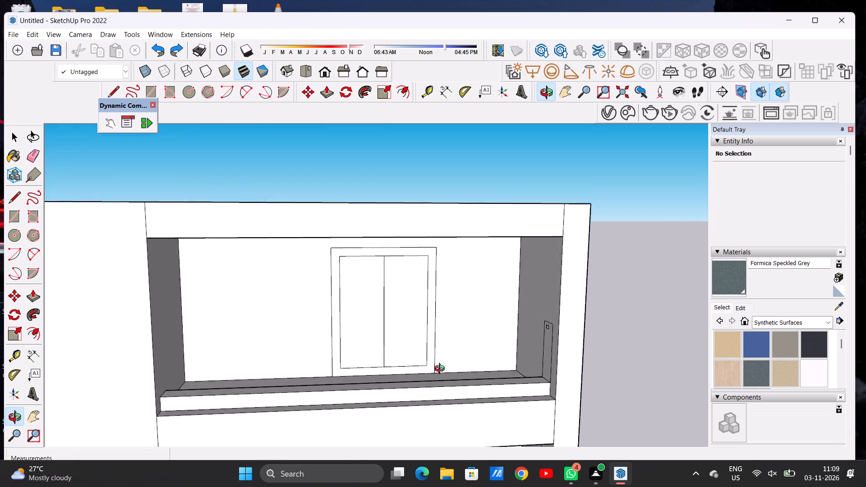
pyautogui.moveTo(442, 370); pyautogui.dragTo(547, 379)
pyautogui.scroll(12, 524, 340)
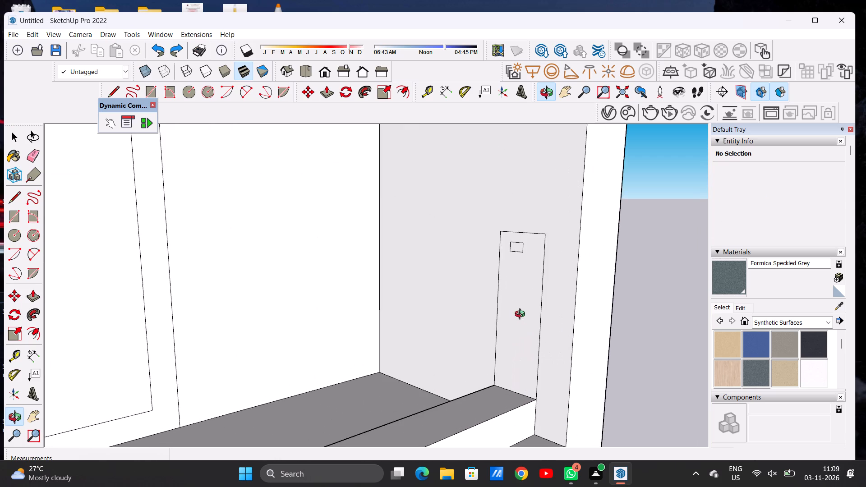
pyautogui.scroll(2, 522, 307)
pyautogui.press('space')
pyautogui.scroll(5, 515, 235)
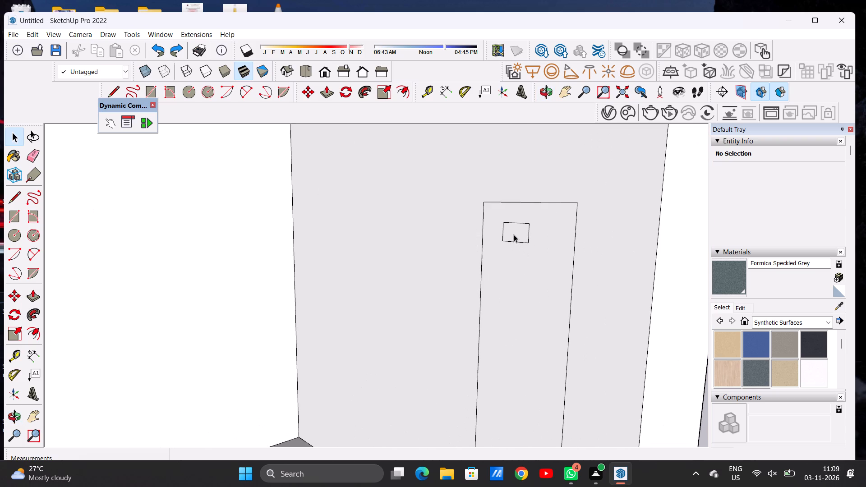
pyautogui.doubleClick(514, 234)
pyautogui.press('m')
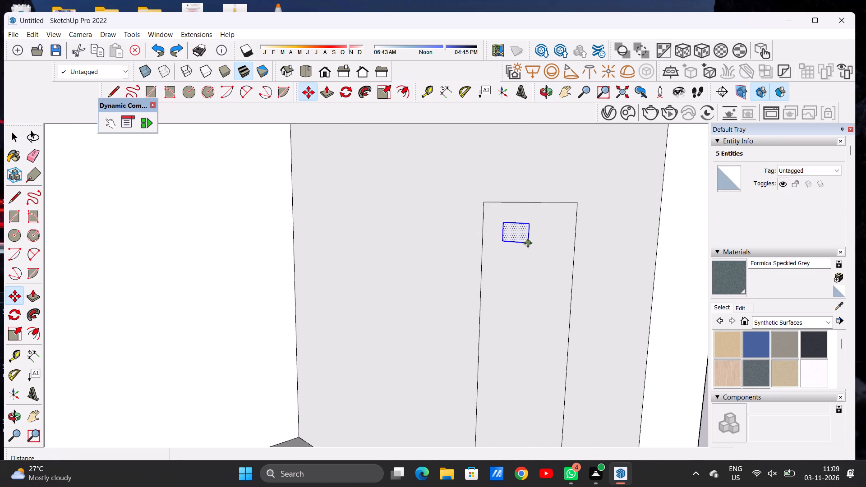
pyautogui.click(528, 243)
pyautogui.scroll(-9, 527, 283)
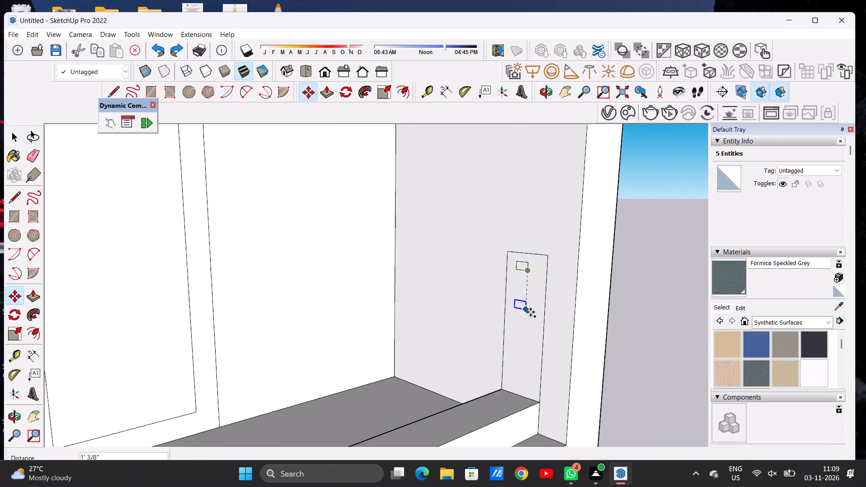
pyautogui.scroll(-1, 530, 312)
pyautogui.scroll(5, 521, 366)
pyautogui.scroll(-1, 521, 367)
pyautogui.scroll(3, 521, 367)
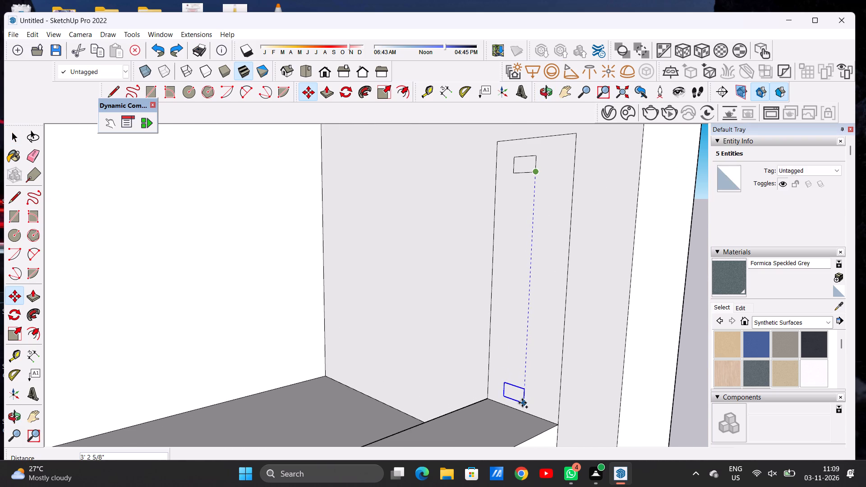
pyautogui.click(524, 399)
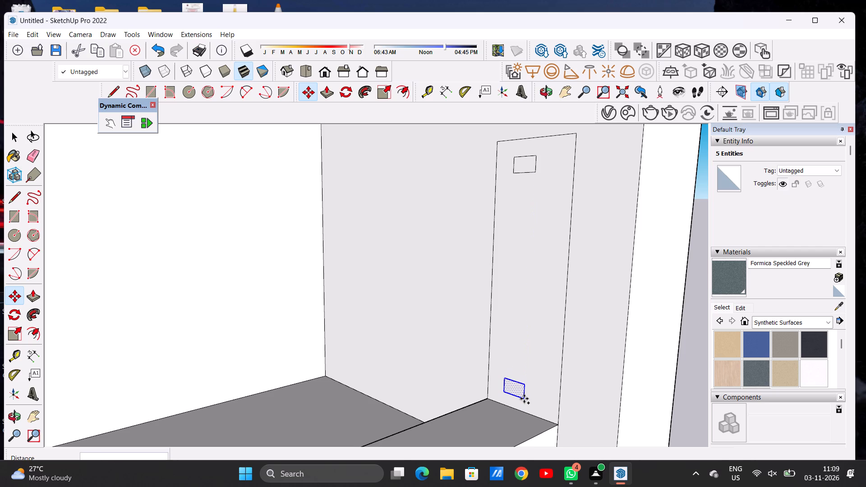
# Add copies of the small rectangle about 2' 9" above the bottom one and 2' 3 5/8" below that new copy.
pyautogui.click(524, 399)
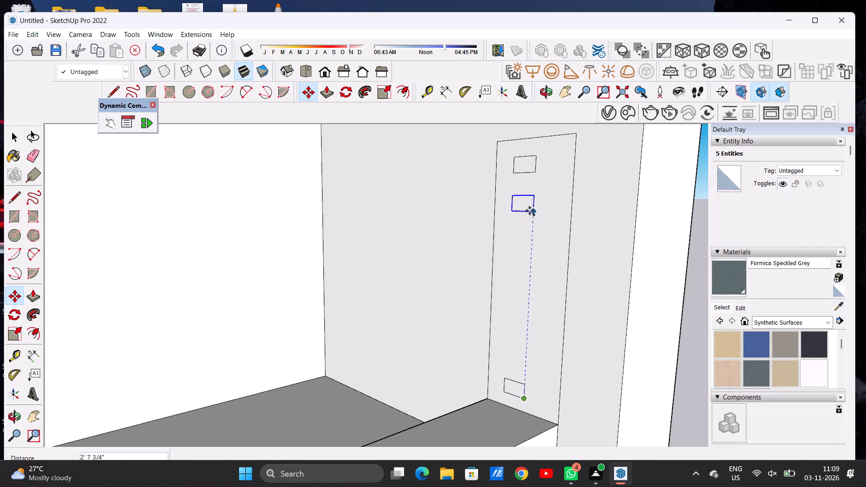
pyautogui.click(534, 203)
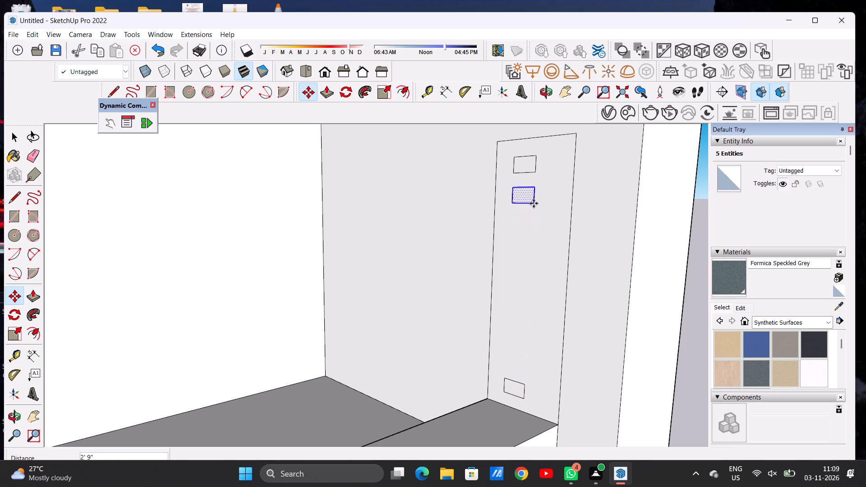
pyautogui.click(534, 203)
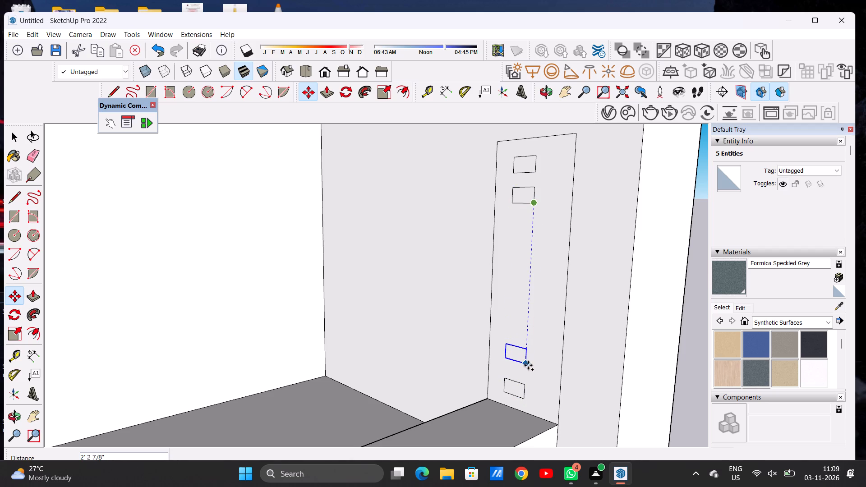
pyautogui.click(524, 368)
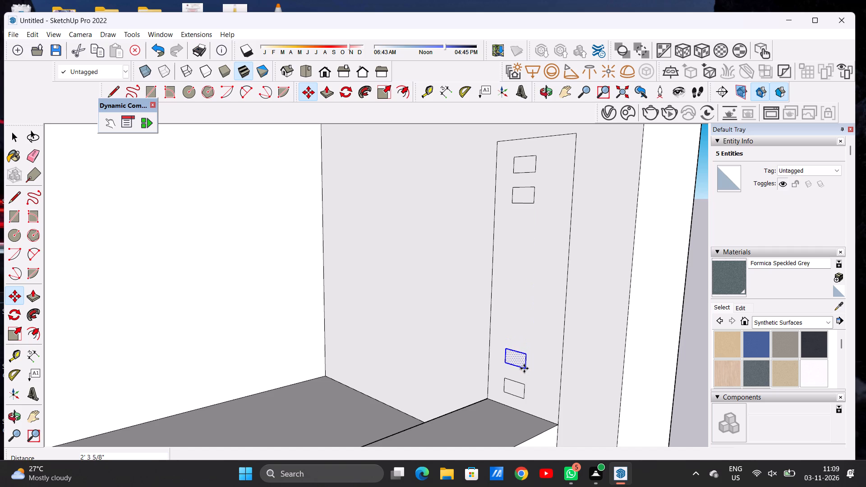
# Add two more rectangle copies further inward in the column, moving up about 1' 10 7/16" and down about 1' 4 3/4".
pyautogui.click(524, 368)
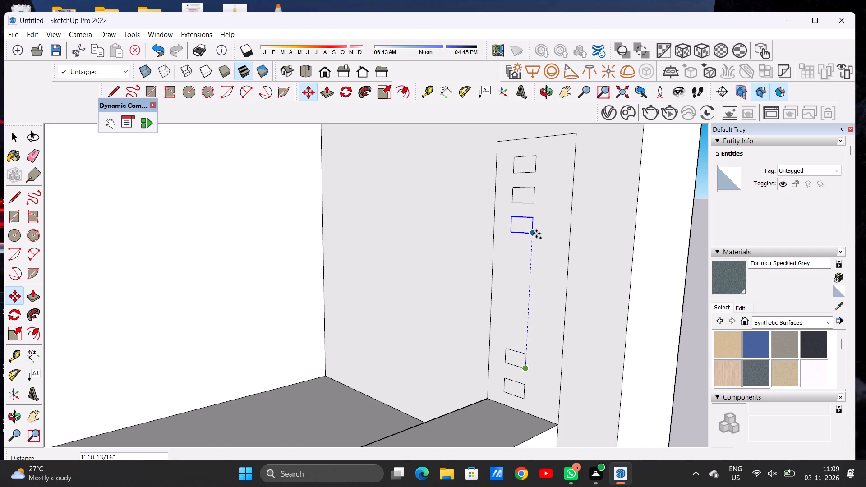
pyautogui.click(536, 236)
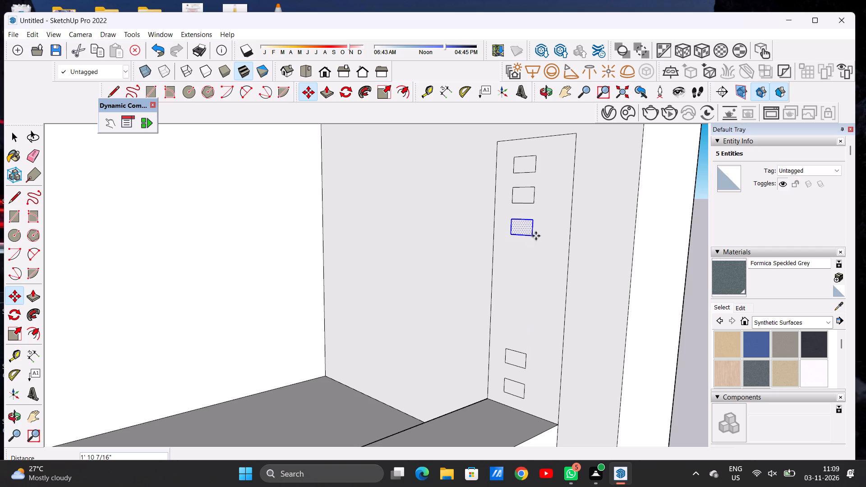
pyautogui.click(536, 236)
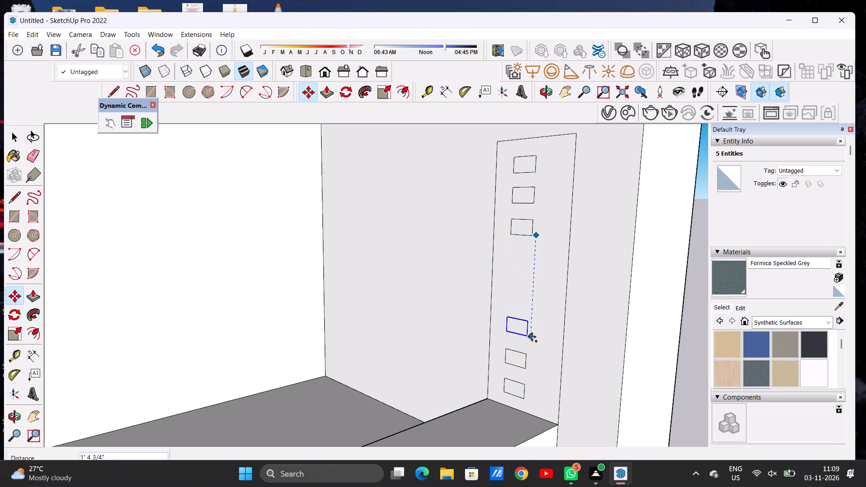
pyautogui.click(531, 337)
# Copy the rectangle up about 11 3/16", and down about 5 3/8" into the remaining gap of the column.
pyautogui.click(531, 337)
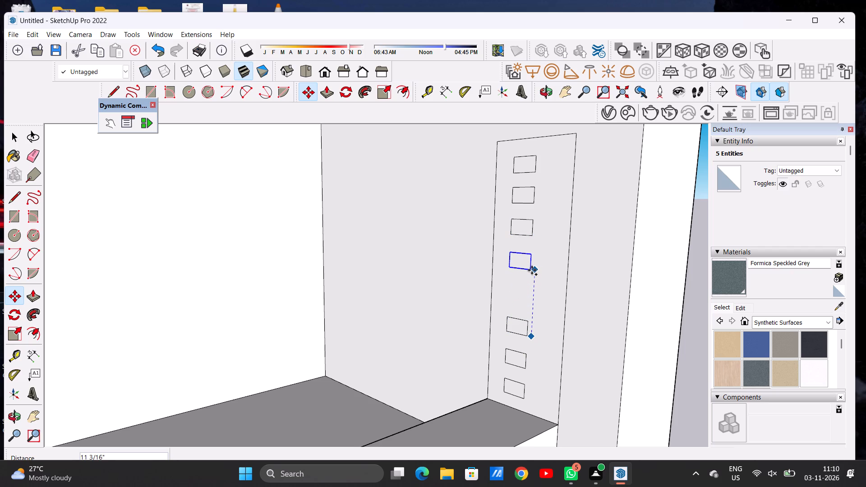
pyautogui.click(532, 271)
pyautogui.click(532, 271)
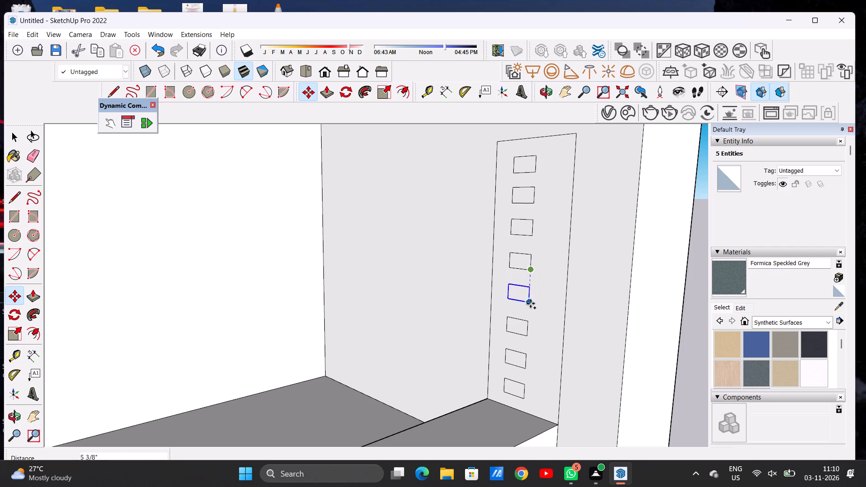
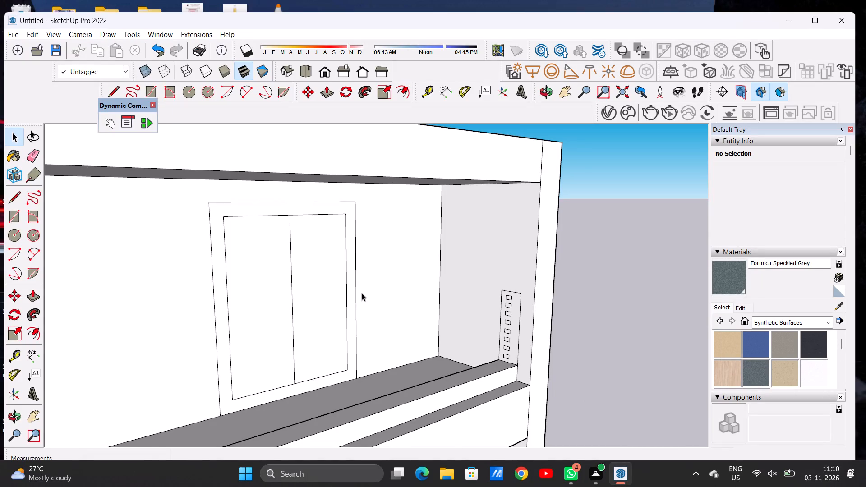
# Push/Pull the lowest small rectangle in the railing column across the balcony to the opposite side wall, forming the first railing bar.
pyautogui.scroll(-19, 362, 299)
pyautogui.scroll(2, 412, 296)
pyautogui.scroll(-2, 412, 299)
pyautogui.scroll(1, 413, 305)
pyautogui.scroll(-1, 413, 305)
pyautogui.scroll(6, 413, 305)
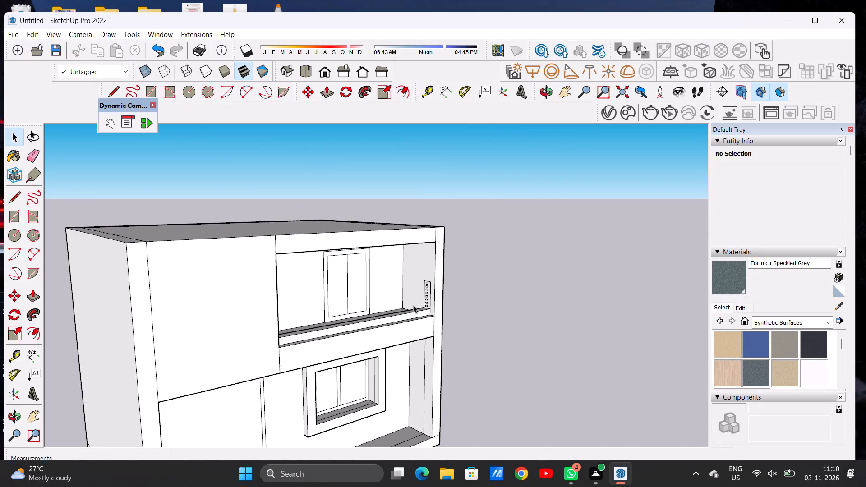
pyautogui.scroll(18, 413, 305)
pyautogui.press('p')
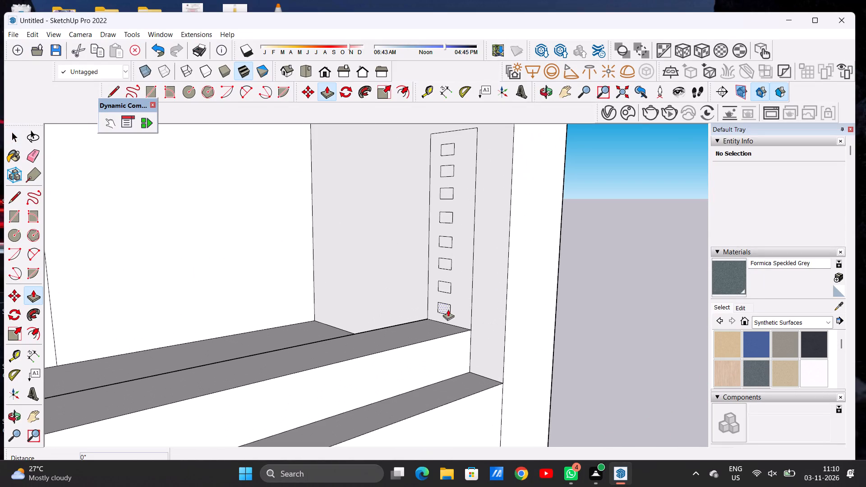
pyautogui.scroll(6, 450, 305)
pyautogui.click(445, 307)
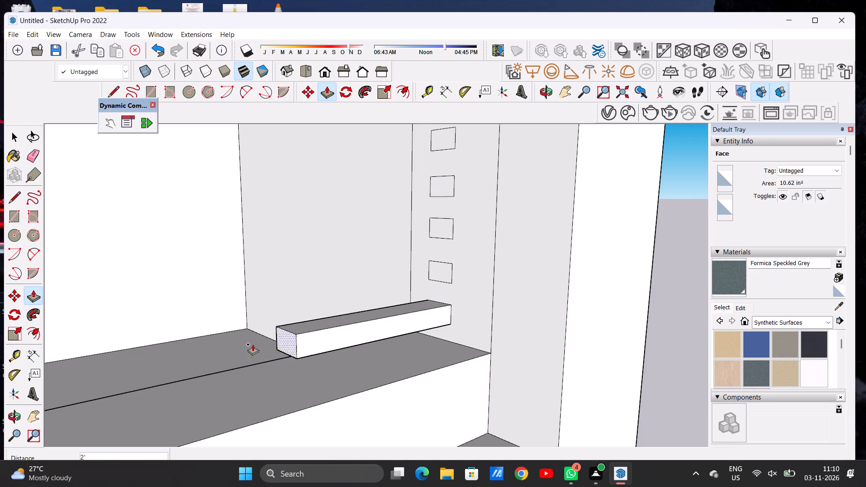
pyautogui.scroll(-20, 426, 327)
pyautogui.scroll(-4, 426, 327)
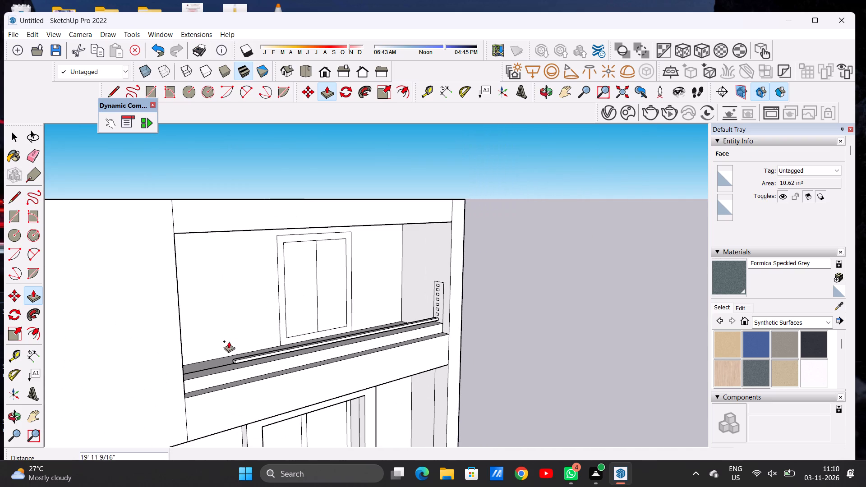
pyautogui.scroll(6, 223, 359)
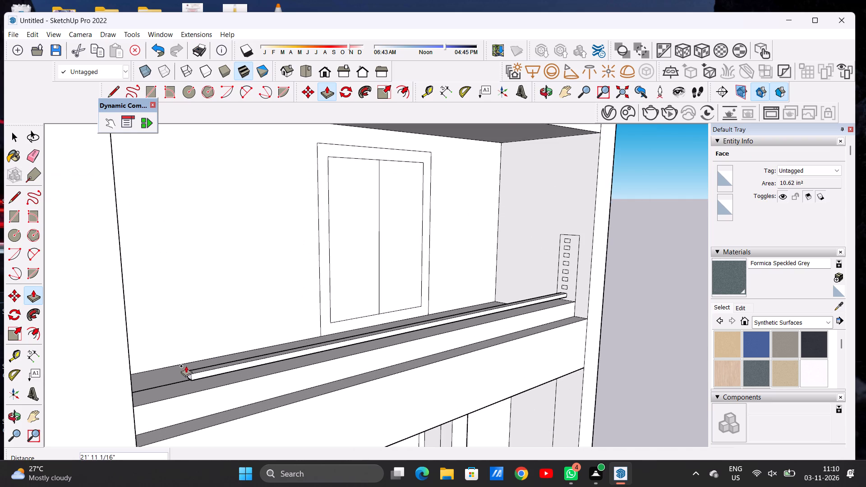
pyautogui.click(131, 379)
pyautogui.press('space')
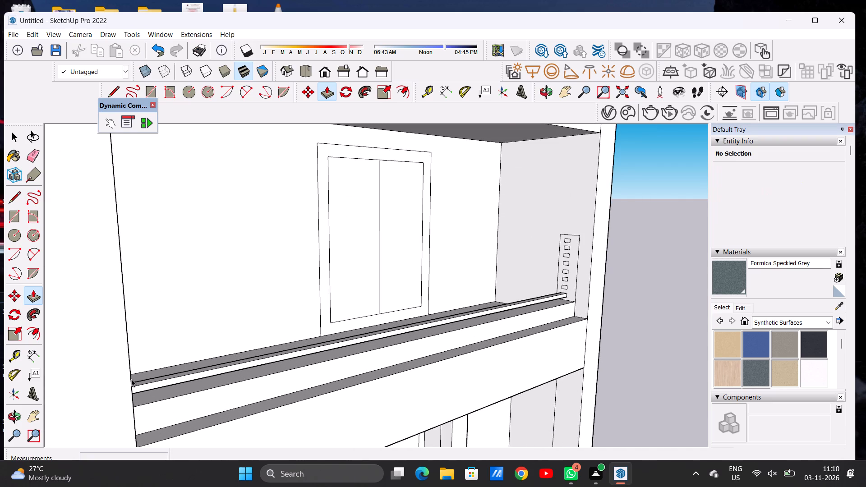
# Inspect the first railing bar's far end against the balcony side wall and its alignment along the curb.
pyautogui.press('o')
pyautogui.moveTo(243, 368); pyautogui.dragTo(129, 398)
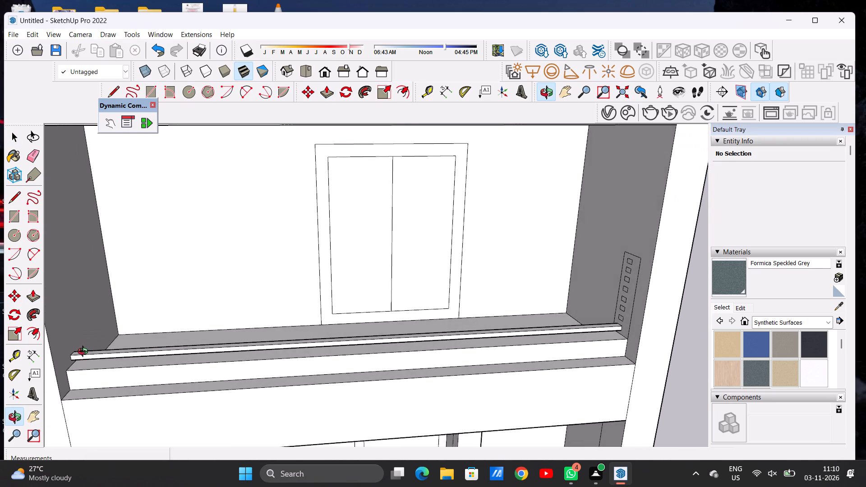
pyautogui.scroll(17, 83, 353)
pyautogui.scroll(-1, 80, 355)
pyautogui.scroll(1, 80, 355)
pyautogui.scroll(-1, 80, 355)
pyautogui.scroll(1, 80, 355)
pyautogui.moveTo(64, 361); pyautogui.dragTo(165, 320)
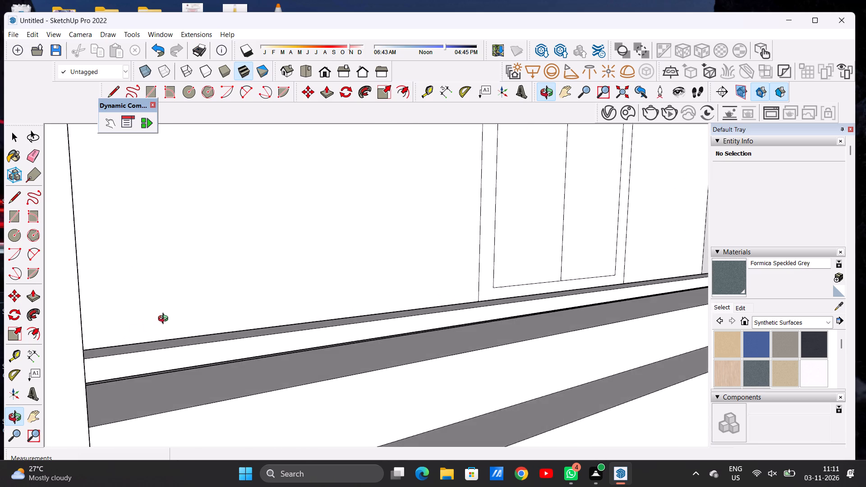
pyautogui.moveTo(165, 320); pyautogui.dragTo(107, 338)
pyautogui.scroll(7, 56, 355)
pyautogui.scroll(-1, 68, 363)
pyautogui.scroll(3, 73, 362)
pyautogui.scroll(-9, 364, 317)
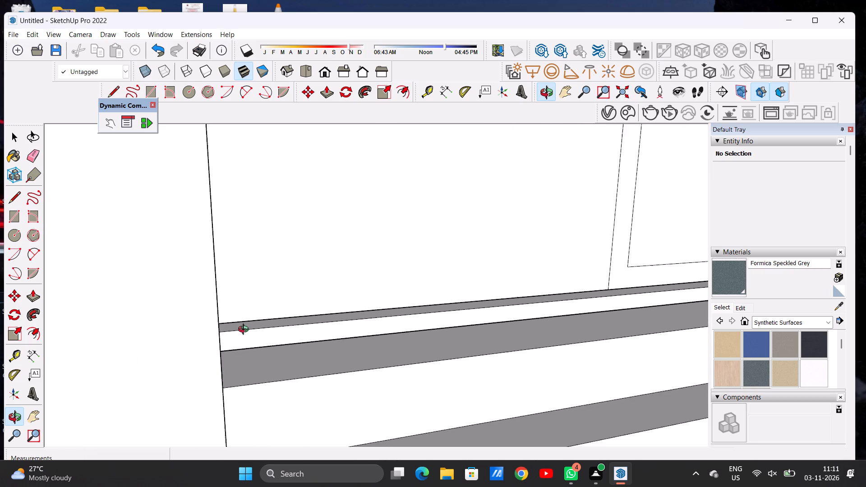
pyautogui.scroll(6, 187, 340)
pyautogui.scroll(1, 284, 342)
pyautogui.scroll(-1, 273, 344)
pyautogui.scroll(9, 264, 345)
pyautogui.scroll(5, 204, 336)
pyautogui.moveTo(166, 333); pyautogui.dragTo(179, 369)
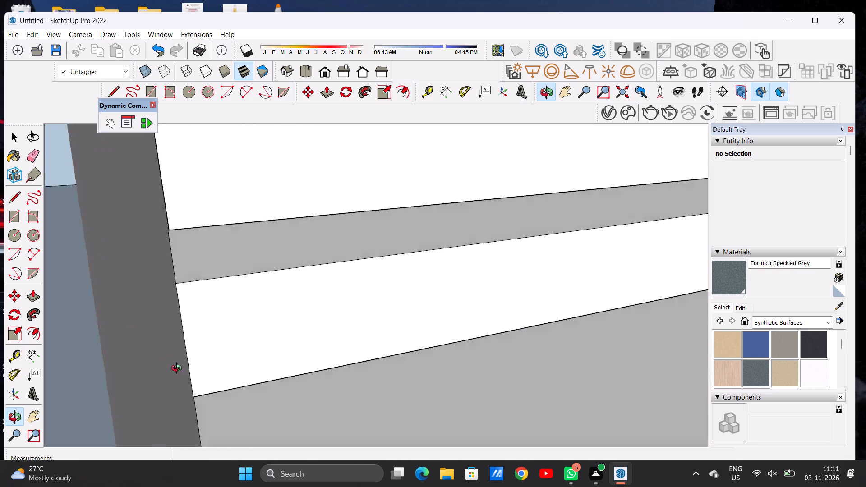
pyautogui.moveTo(179, 369); pyautogui.dragTo(159, 356)
pyautogui.scroll(-3, 317, 354)
pyautogui.scroll(1, 326, 356)
pyautogui.scroll(-3, 328, 356)
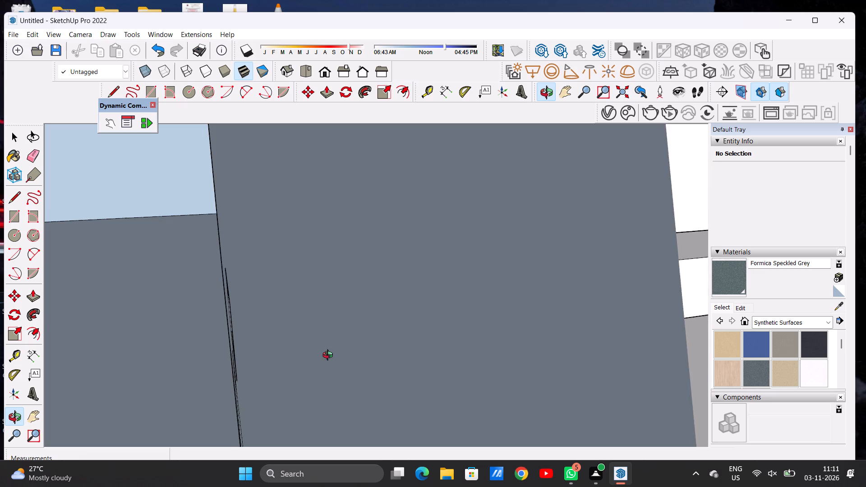
pyautogui.scroll(-15, 330, 356)
pyautogui.scroll(1, 287, 349)
pyautogui.scroll(-19, 287, 349)
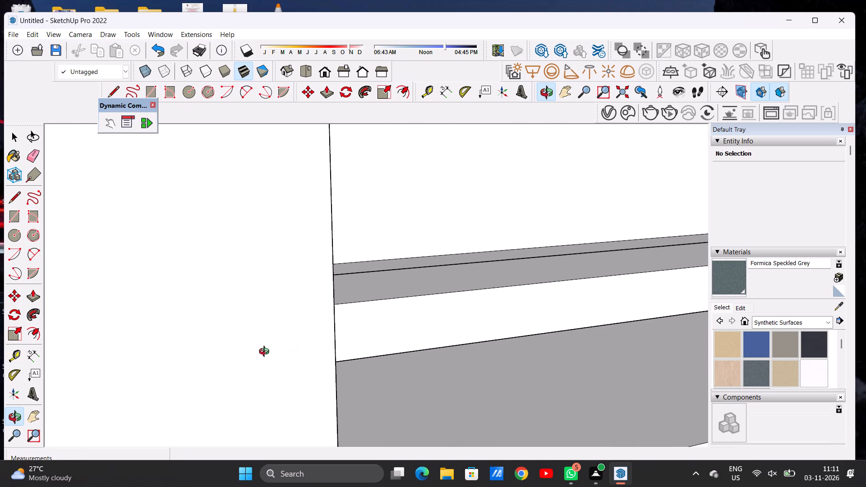
pyautogui.scroll(-4, 267, 363)
pyautogui.scroll(1, 267, 363)
pyautogui.scroll(-20, 267, 363)
pyautogui.scroll(-16, 267, 363)
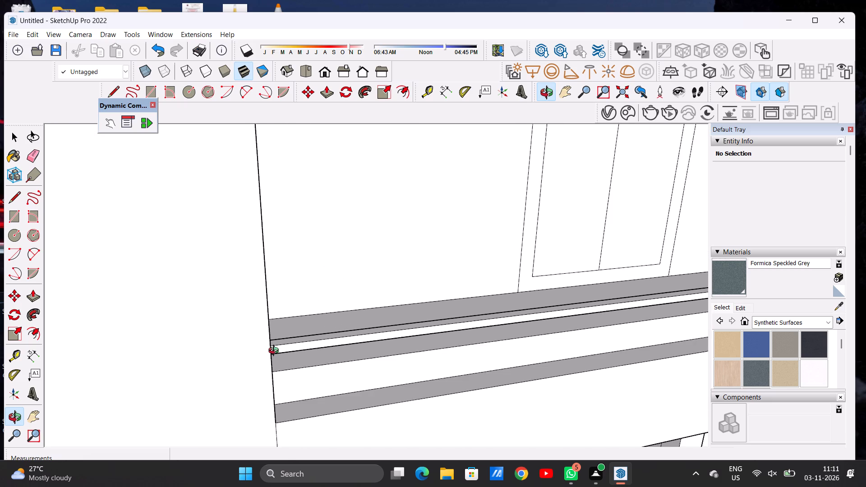
pyautogui.scroll(-13, 276, 352)
pyautogui.scroll(1, 295, 353)
pyautogui.scroll(-3, 296, 353)
pyautogui.moveTo(477, 339); pyautogui.dragTo(409, 297)
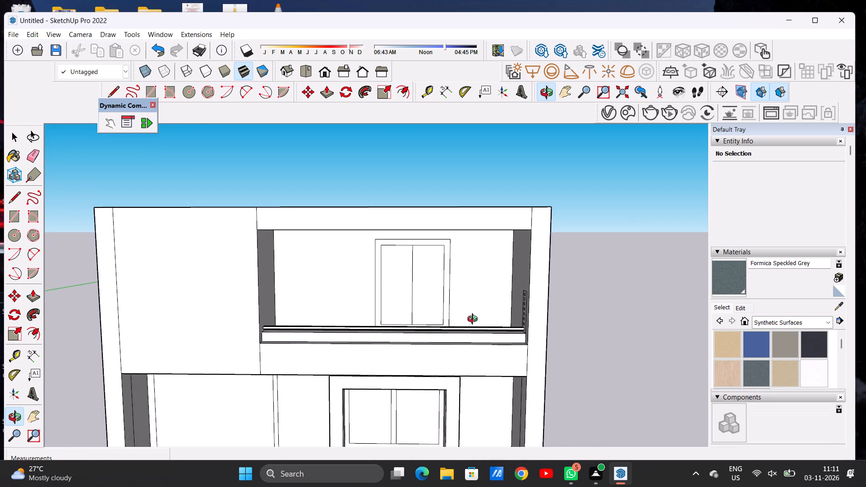
pyautogui.scroll(-5, 571, 332)
pyautogui.scroll(9, 492, 325)
pyautogui.press('space')
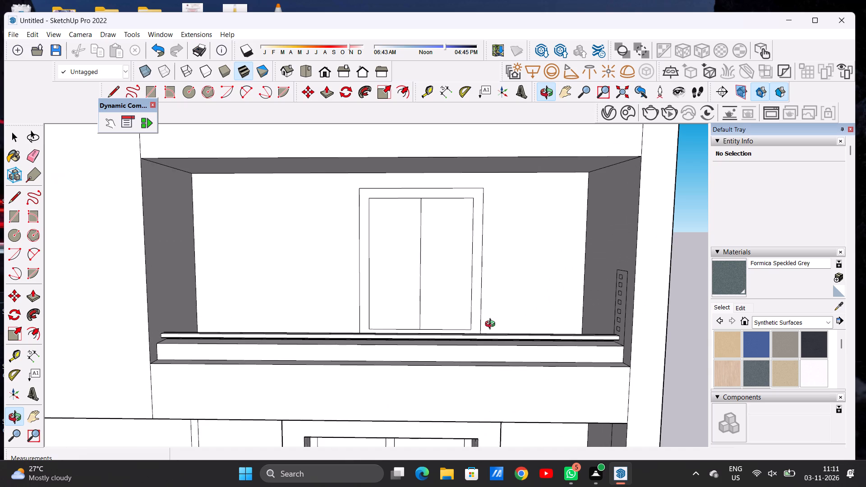
pyautogui.scroll(-1, 559, 340)
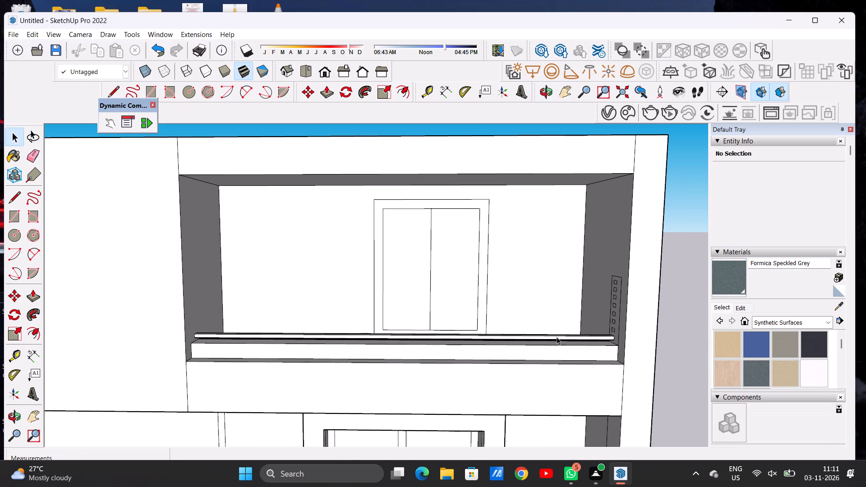
# Push/Pull the second rectangle from the bottom about 23' 11 1/8" to the opposite balcony wall as another railing bar.
pyautogui.press('o')
pyautogui.scroll(-6, 600, 337)
pyautogui.moveTo(584, 343); pyautogui.dragTo(626, 342)
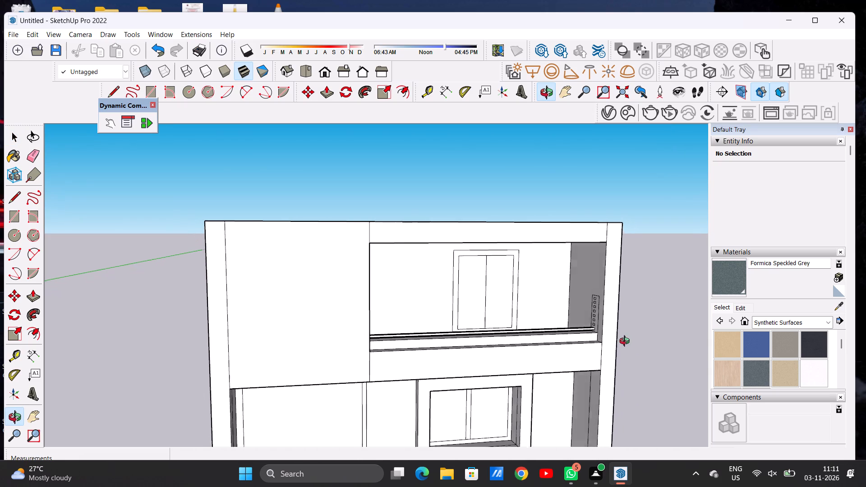
pyautogui.moveTo(626, 342); pyautogui.dragTo(629, 342)
pyautogui.scroll(14, 590, 326)
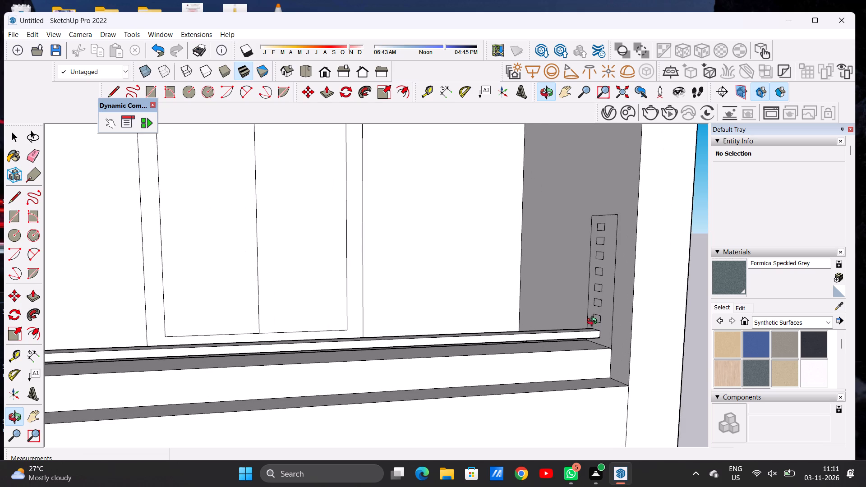
pyautogui.scroll(3, 594, 322)
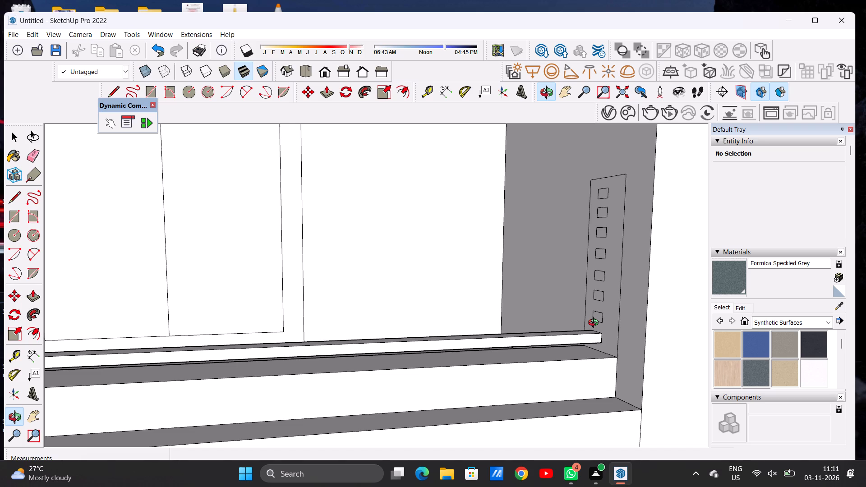
pyautogui.scroll(-7, 559, 326)
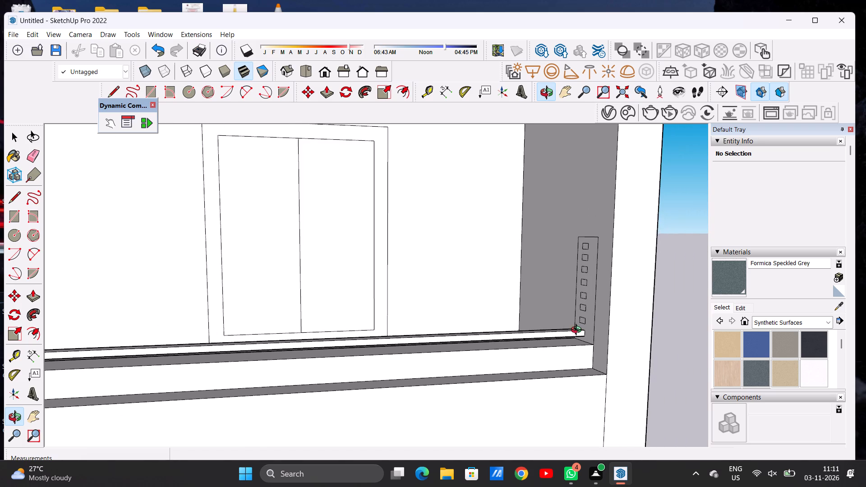
pyautogui.scroll(3, 578, 331)
pyautogui.scroll(-1, 578, 331)
pyautogui.scroll(1, 588, 326)
pyautogui.press('p')
pyautogui.scroll(8, 592, 320)
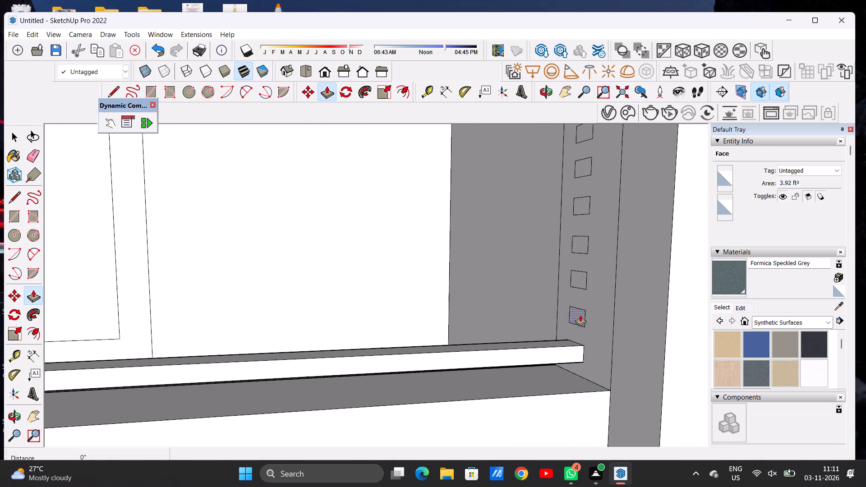
pyautogui.scroll(1, 580, 315)
pyautogui.click(578, 312)
pyautogui.scroll(-2, 564, 321)
pyautogui.scroll(1, 564, 321)
pyautogui.scroll(-4, 564, 321)
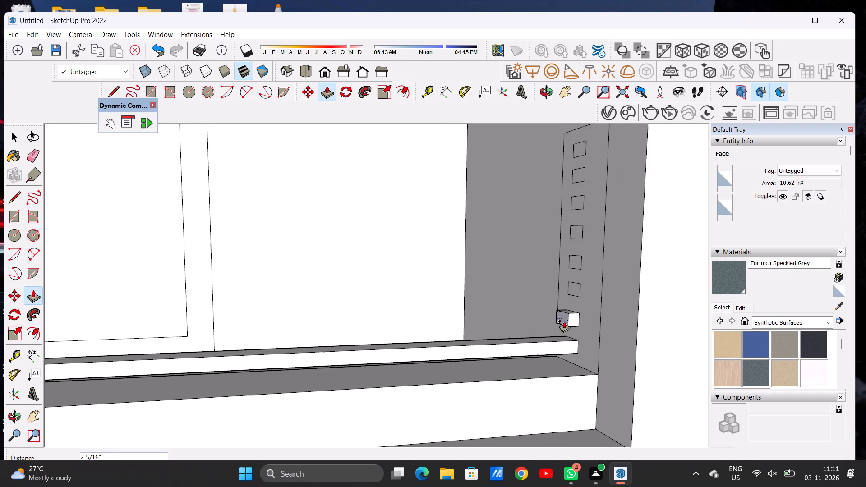
pyautogui.scroll(-20, 566, 321)
pyautogui.scroll(8, 272, 322)
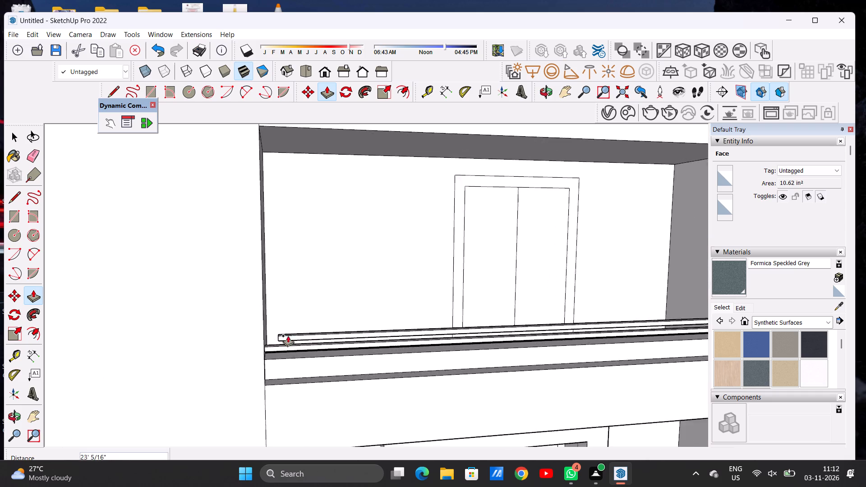
pyautogui.scroll(14, 288, 335)
pyautogui.click(238, 316)
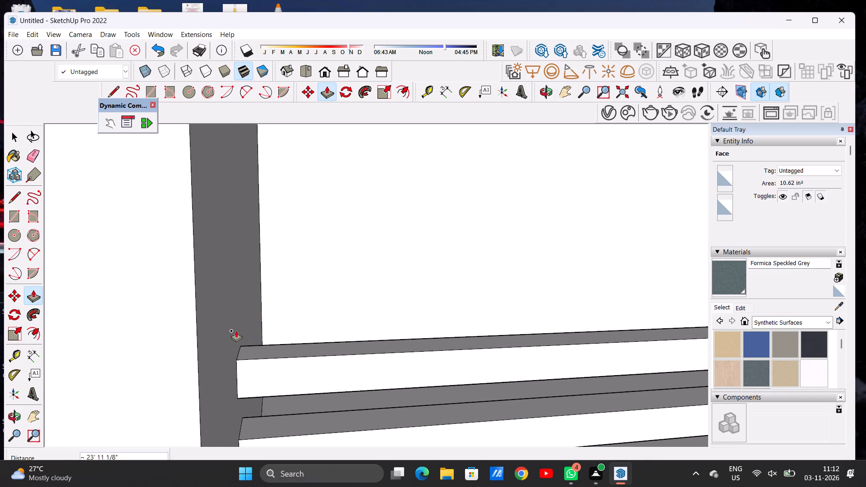
# Push/Pull the third rectangle from the bottom about 23' 11 1/8" to the opposite balcony wall as a railing bar.
pyautogui.scroll(-8, 242, 327)
pyautogui.scroll(-19, 247, 338)
pyautogui.scroll(-1, 588, 340)
pyautogui.scroll(19, 588, 340)
pyautogui.click(592, 343)
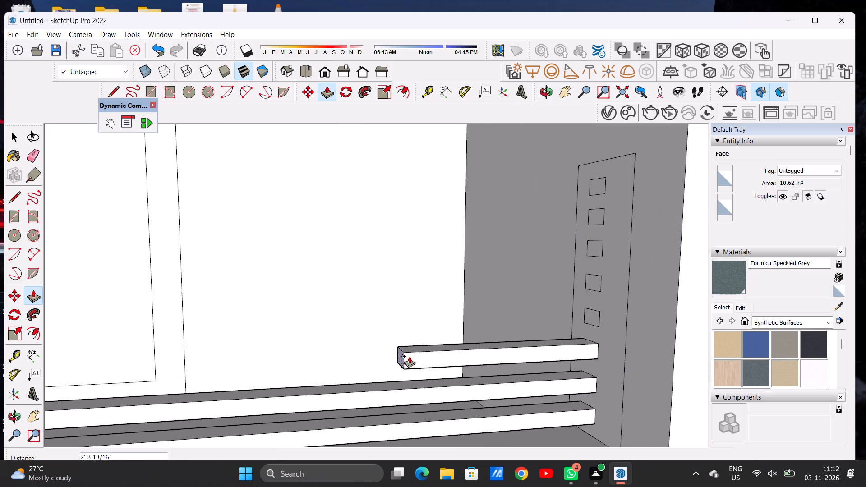
pyautogui.scroll(-16, 458, 358)
pyautogui.scroll(3, 83, 342)
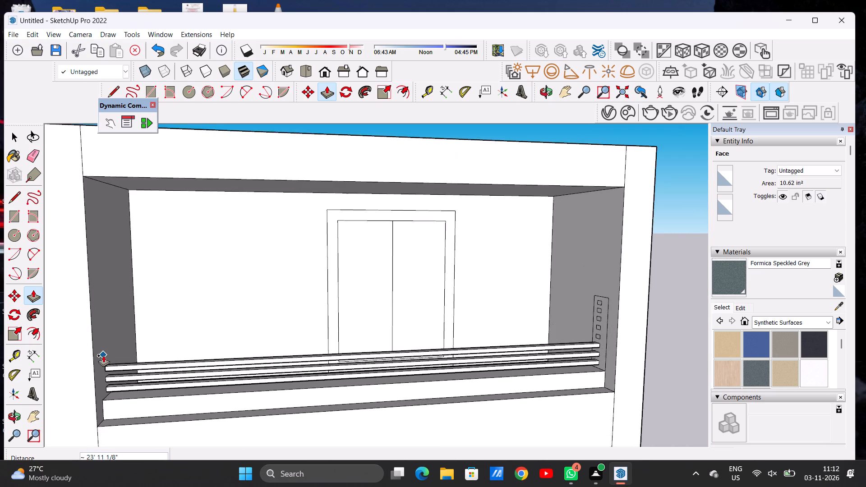
pyautogui.scroll(7, 104, 354)
pyautogui.scroll(-1, 99, 357)
pyautogui.scroll(1, 99, 357)
pyautogui.scroll(-1, 99, 357)
pyautogui.scroll(1, 99, 357)
pyautogui.scroll(-1, 99, 357)
pyautogui.scroll(3, 99, 357)
pyautogui.click(99, 357)
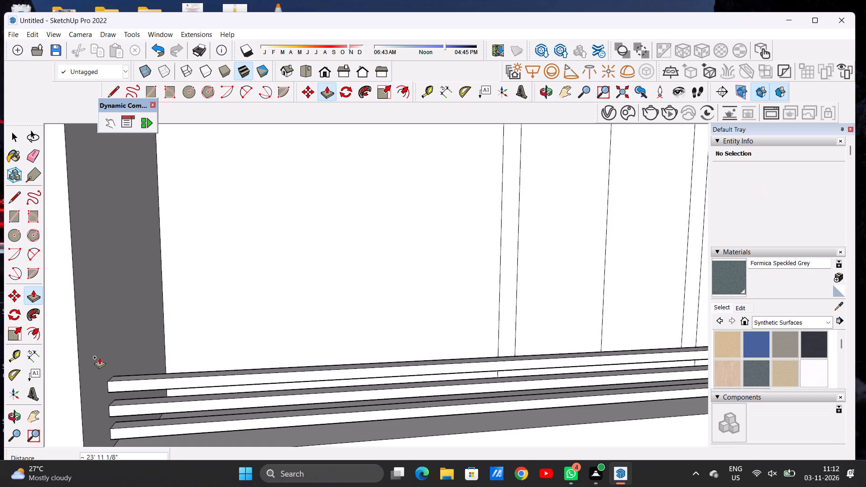
# Push/Pull the fourth rectangle from the bottom about 23' 11 1/8" across the balcony to the opposite side wall.
pyautogui.scroll(-14, 99, 357)
pyautogui.scroll(-5, 350, 404)
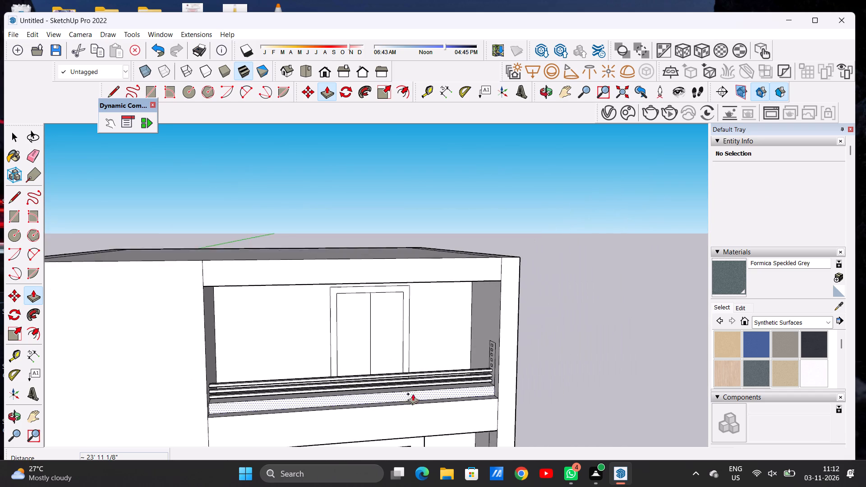
pyautogui.scroll(-1, 501, 372)
pyautogui.scroll(20, 499, 372)
pyautogui.scroll(-1, 496, 357)
pyautogui.scroll(15, 496, 357)
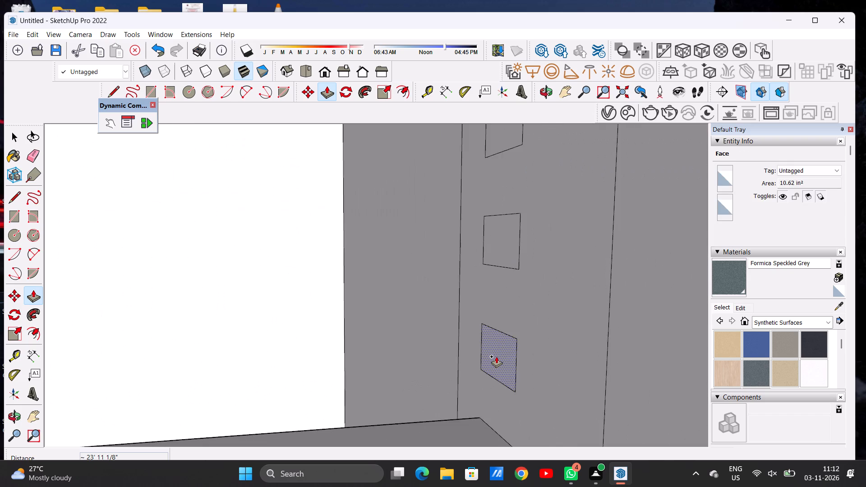
pyautogui.click(496, 356)
pyautogui.scroll(-20, 396, 371)
pyautogui.scroll(-4, 396, 371)
pyautogui.scroll(1, 461, 344)
pyautogui.scroll(-6, 461, 343)
pyautogui.scroll(-6, 307, 346)
pyautogui.scroll(2, 110, 346)
pyautogui.scroll(-2, 110, 346)
pyautogui.scroll(3, 110, 347)
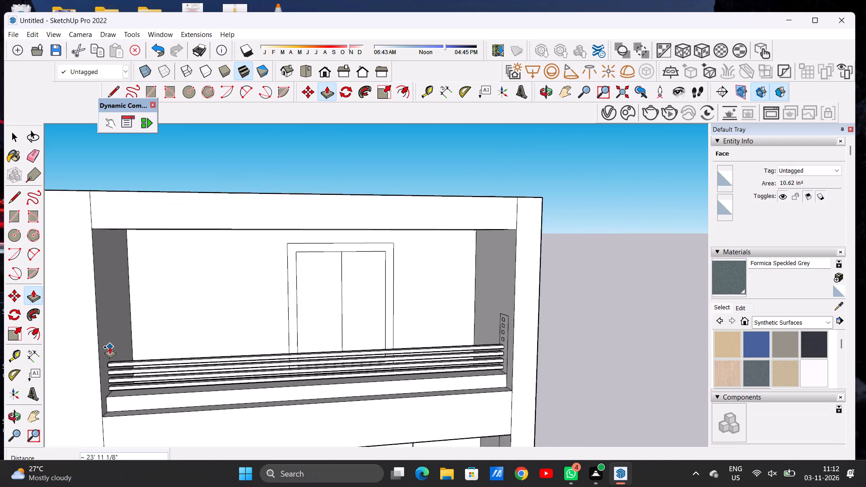
pyautogui.scroll(3, 110, 347)
pyautogui.scroll(-1, 110, 354)
pyautogui.scroll(1, 110, 354)
pyautogui.scroll(-1, 110, 354)
pyautogui.scroll(4, 110, 354)
pyautogui.scroll(-2, 110, 354)
pyautogui.scroll(4, 110, 354)
pyautogui.click(101, 342)
# Push/Pull the fifth rectangle from the bottom about 23' 11 1/8" to the opposite balcony wall as a railing bar.
pyautogui.scroll(-6, 142, 353)
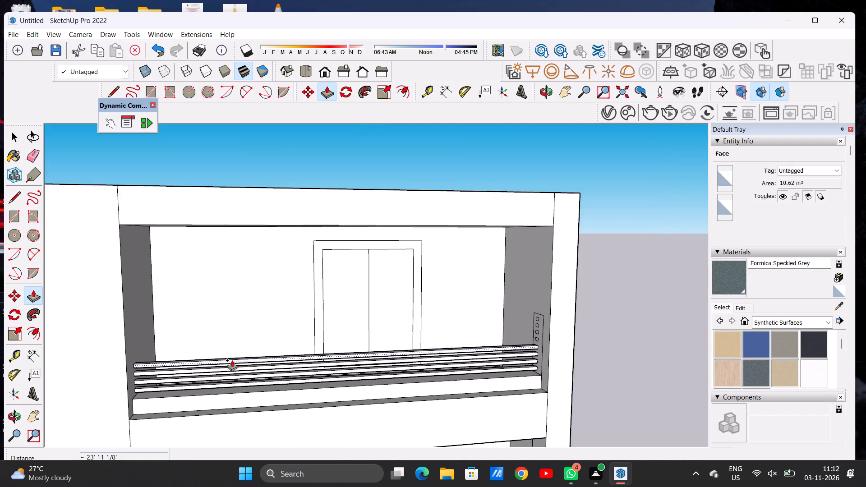
pyautogui.scroll(-2, 314, 356)
pyautogui.scroll(1, 334, 356)
pyautogui.scroll(-8, 341, 356)
pyautogui.scroll(20, 455, 353)
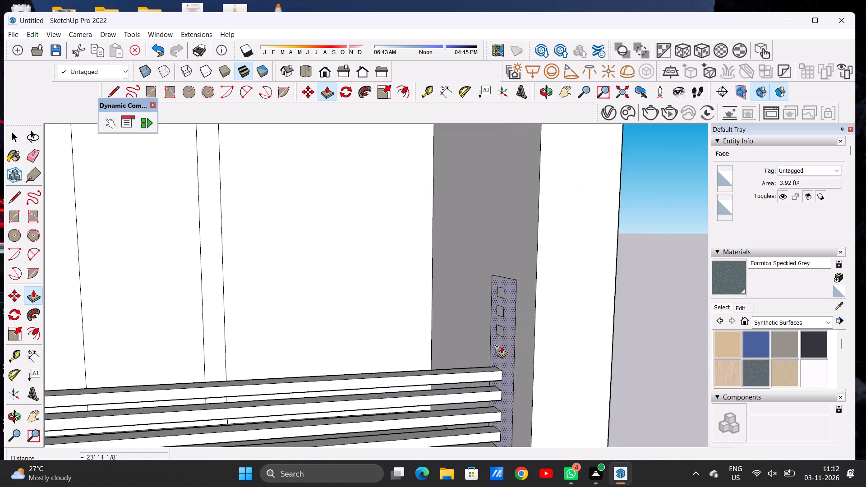
pyautogui.scroll(8, 499, 350)
pyautogui.click(498, 354)
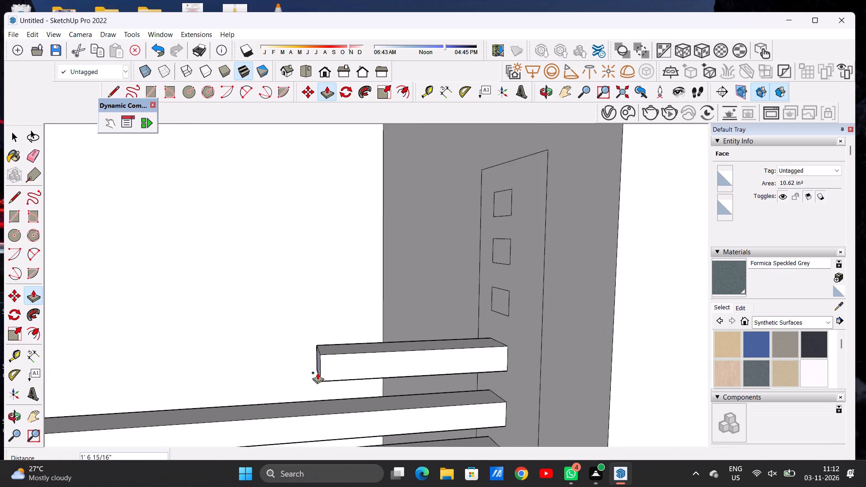
pyautogui.scroll(-14, 327, 376)
pyautogui.scroll(-13, 383, 362)
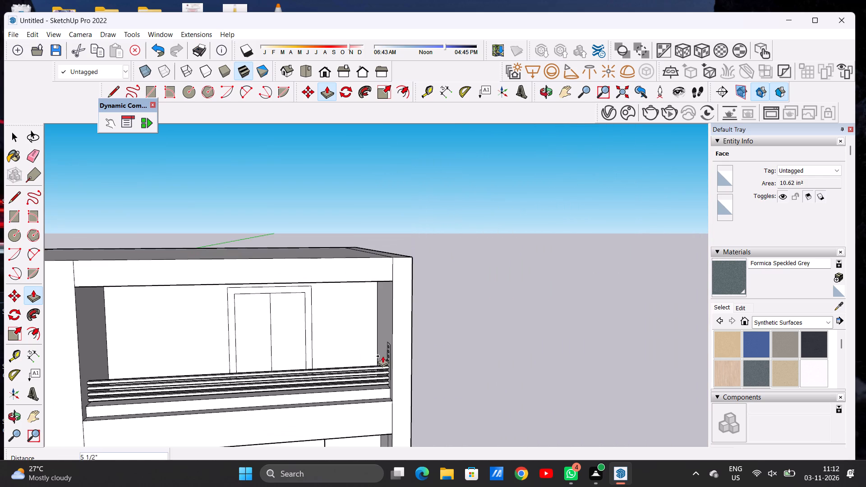
pyautogui.scroll(8, 94, 366)
pyautogui.scroll(-1, 81, 372)
pyautogui.scroll(1, 81, 372)
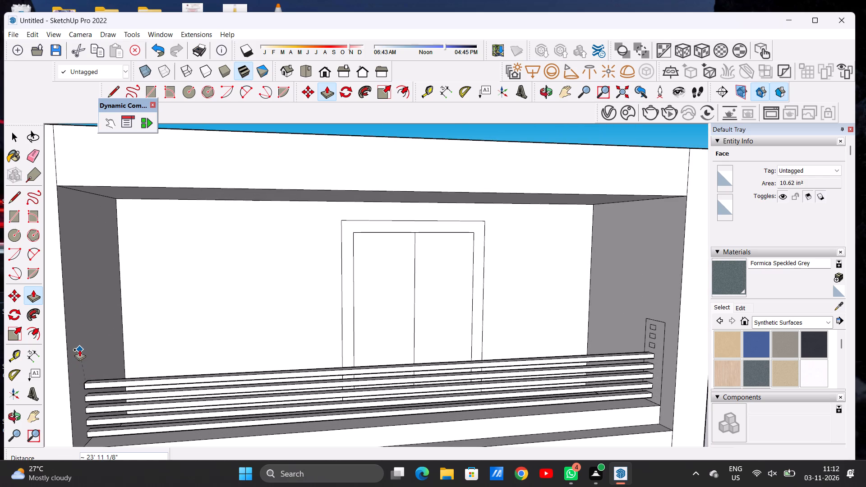
pyautogui.click(82, 346)
# Push/Pull the sixth rectangle from the bottom about 23' 11 1/8" across the balcony to the opposite side wall.
pyautogui.scroll(-4, 266, 362)
pyautogui.scroll(6, 548, 353)
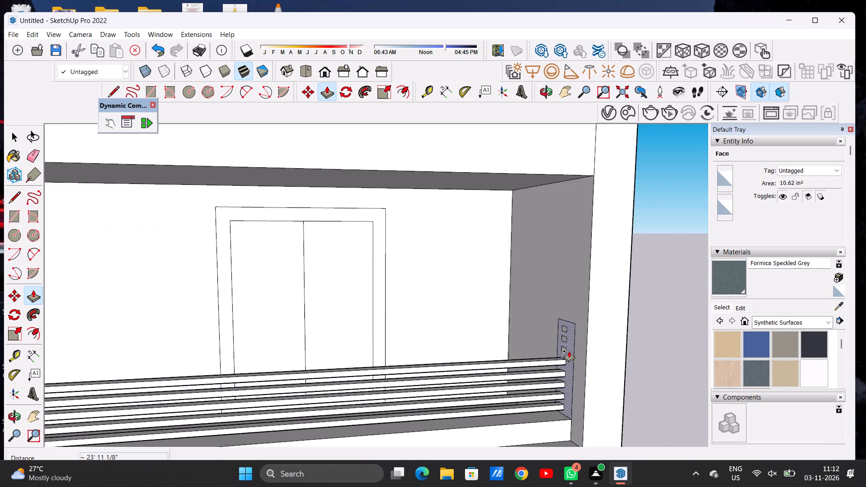
pyautogui.scroll(10, 569, 351)
pyautogui.click(558, 344)
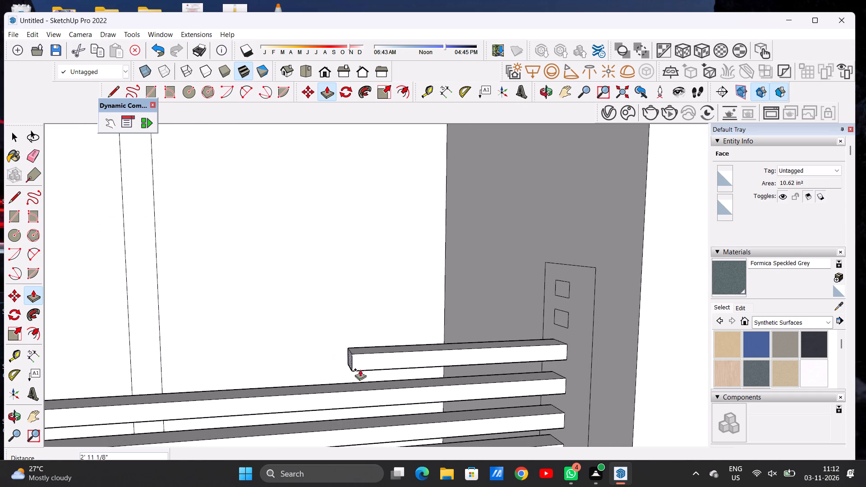
pyautogui.scroll(-8, 379, 369)
pyautogui.scroll(1, 410, 366)
pyautogui.scroll(-12, 410, 366)
pyautogui.scroll(1, 383, 359)
pyautogui.scroll(-1, 392, 357)
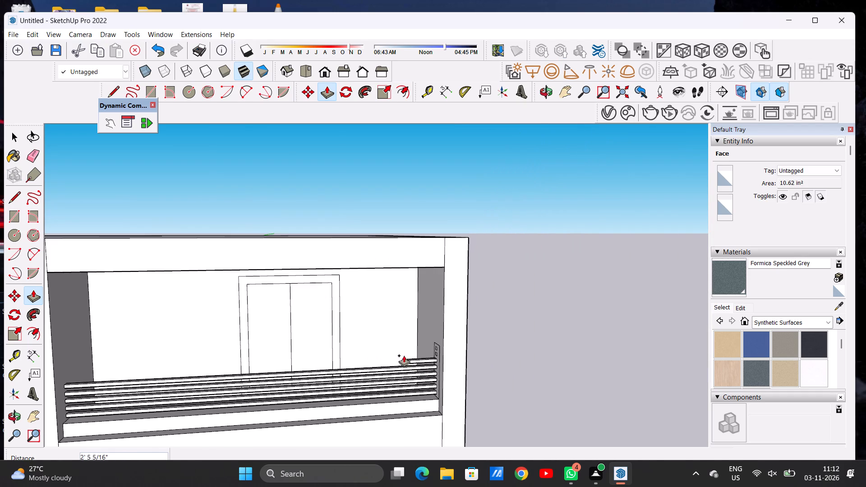
pyautogui.scroll(-4, 171, 357)
pyautogui.scroll(2, 124, 358)
pyautogui.scroll(-1, 117, 363)
pyautogui.scroll(11, 115, 365)
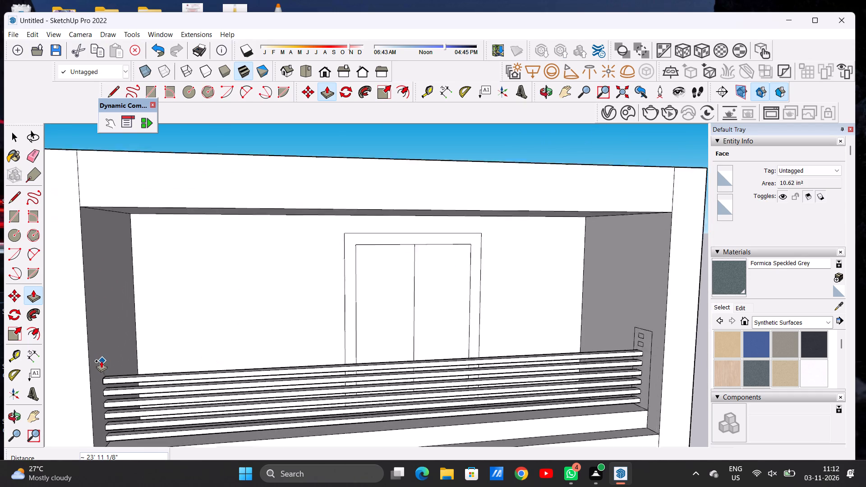
pyautogui.scroll(6, 101, 361)
pyautogui.scroll(-1, 101, 361)
pyautogui.scroll(4, 101, 361)
pyautogui.click(97, 350)
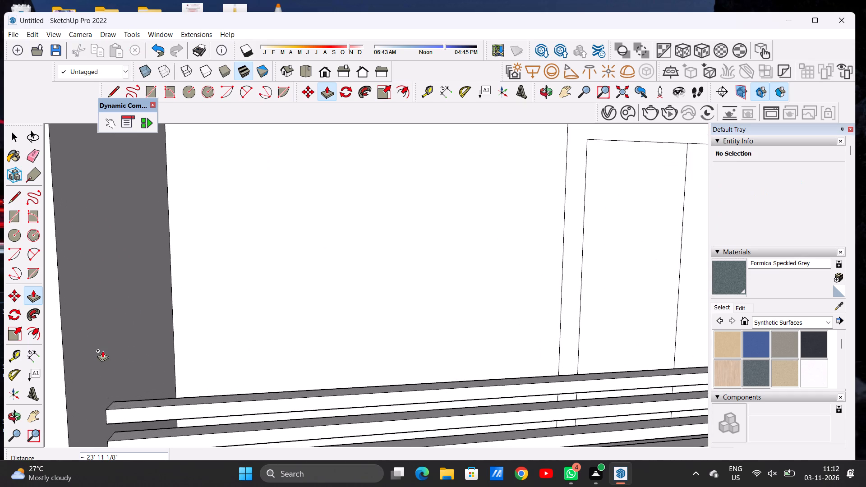
# Push/Pull the seventh rectangle from the bottom about 23' 11 1/8" to the opposite balcony wall as a railing bar.
pyautogui.scroll(-16, 165, 363)
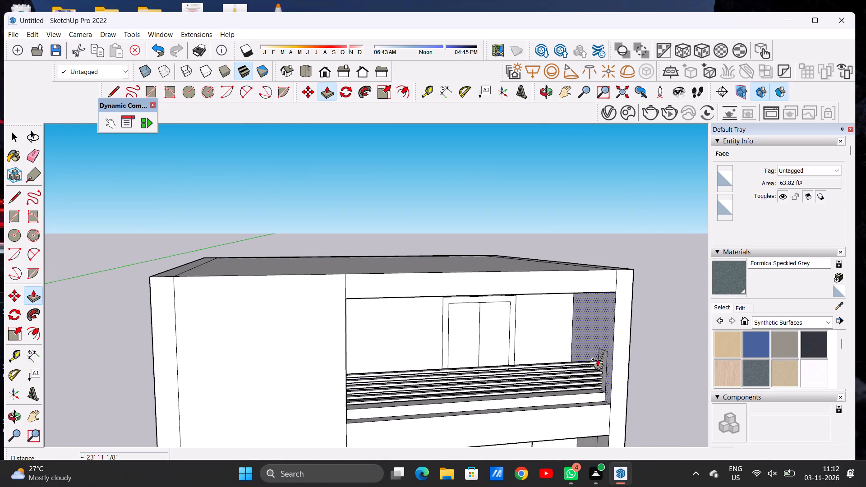
pyautogui.scroll(14, 599, 356)
pyautogui.scroll(10, 601, 361)
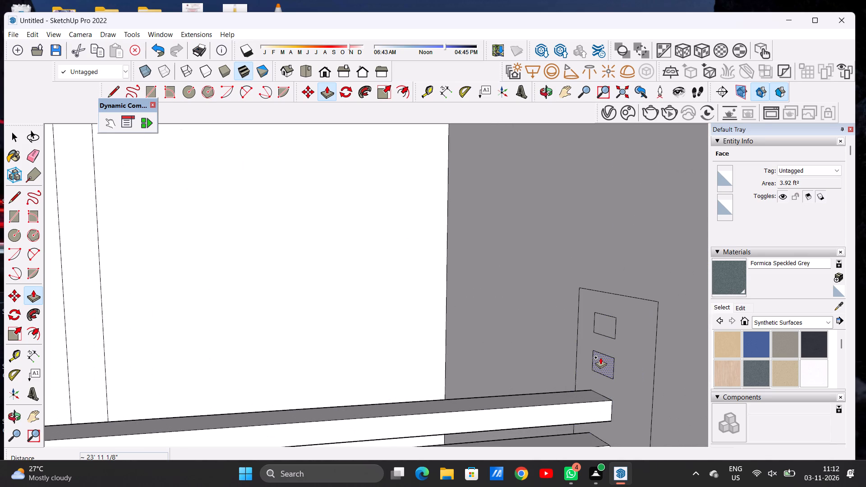
pyautogui.click(600, 357)
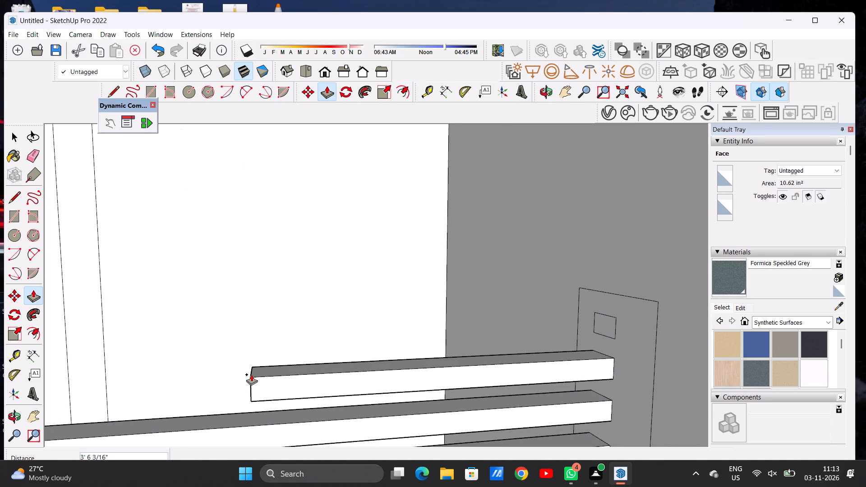
pyautogui.scroll(-12, 328, 358)
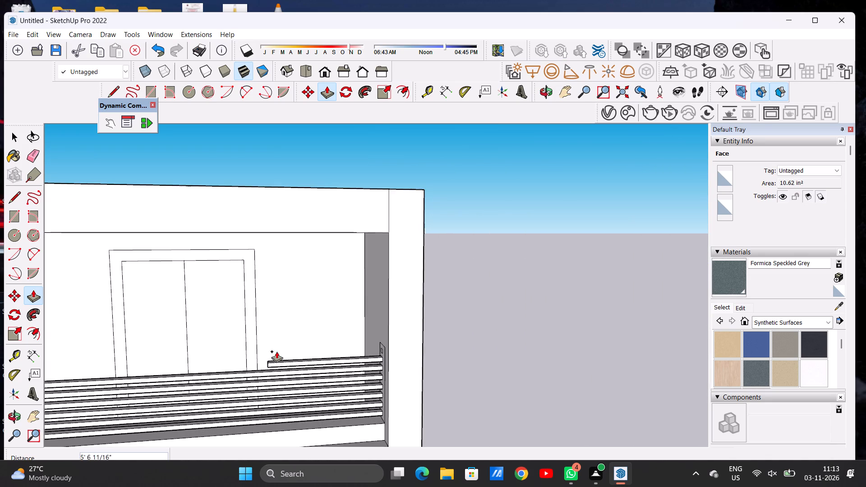
pyautogui.scroll(-15, 309, 352)
pyautogui.scroll(20, 196, 352)
pyautogui.scroll(2, 196, 352)
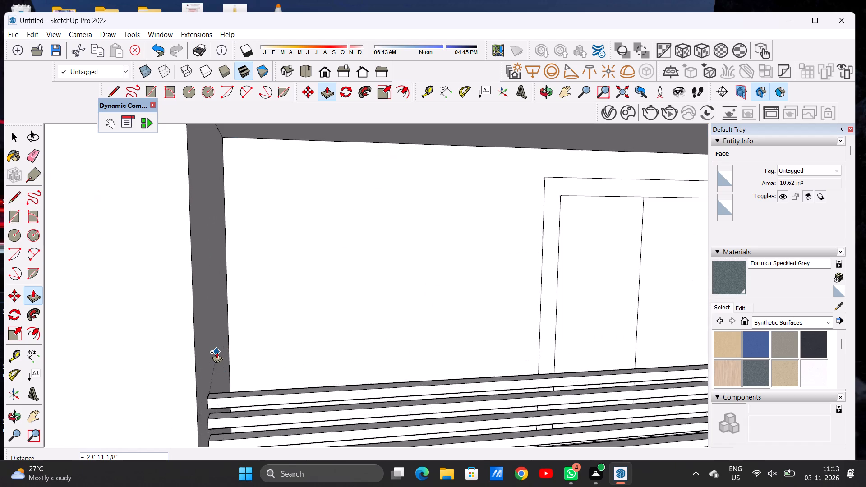
pyautogui.scroll(9, 216, 352)
pyautogui.click(186, 339)
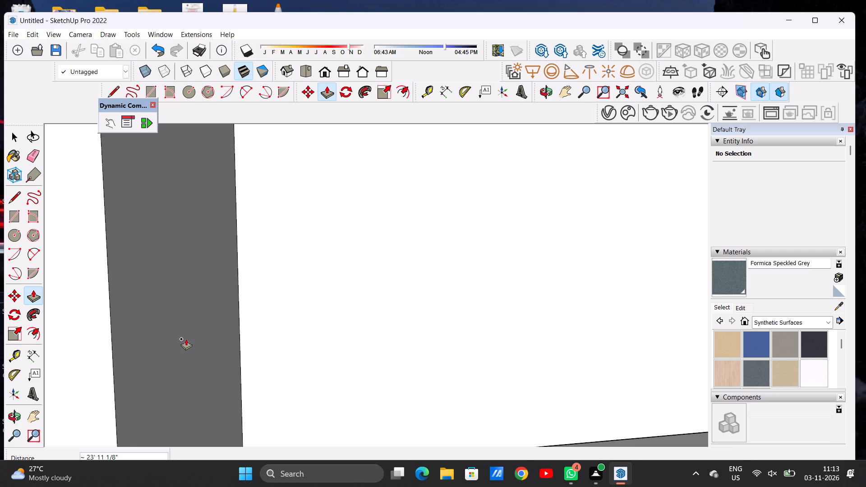
# Push/Pull the topmost remaining rectangle about 23' 11 1/8" across the balcony to the opposite wall as the top railing bar.
pyautogui.scroll(-20, 196, 342)
pyautogui.scroll(-4, 196, 342)
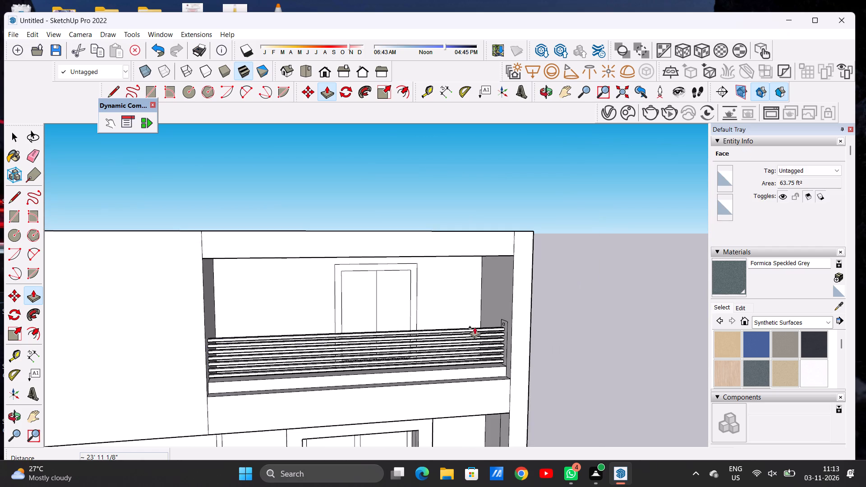
pyautogui.scroll(20, 476, 327)
pyautogui.scroll(4, 476, 327)
pyautogui.click(535, 306)
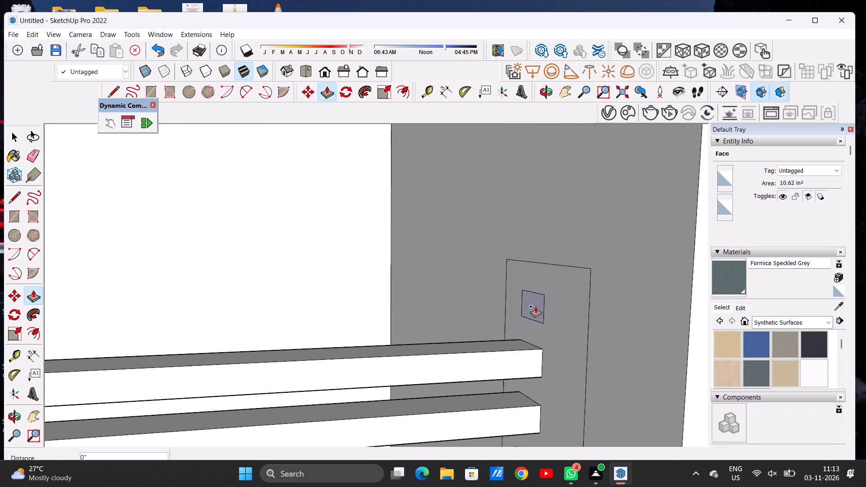
pyautogui.scroll(-5, 363, 331)
pyautogui.scroll(-10, 438, 316)
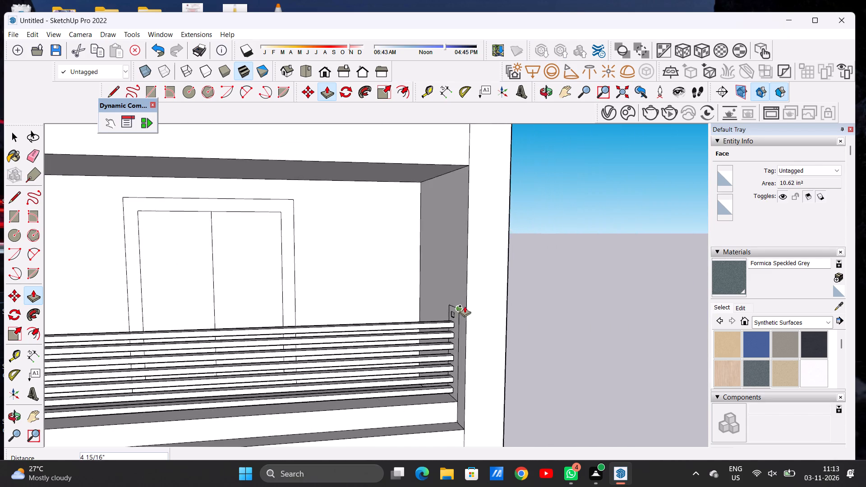
pyautogui.scroll(-11, 465, 306)
pyautogui.scroll(14, 233, 309)
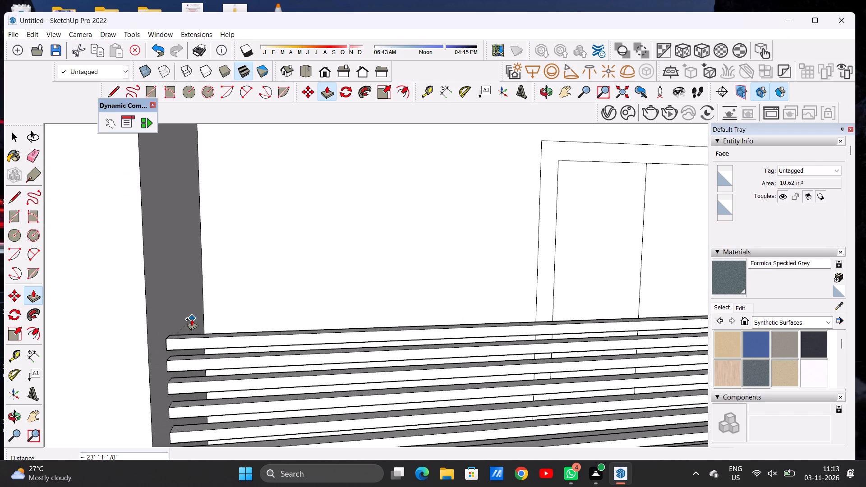
pyautogui.click(169, 315)
pyautogui.press('space')
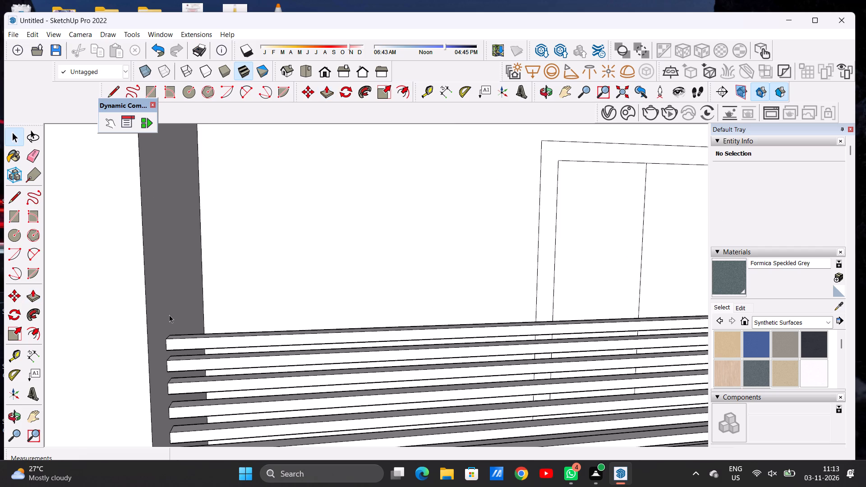
# Examine the balcony railing and the front facade as a whole from several angles.
pyautogui.scroll(-20, 169, 315)
pyautogui.scroll(-4, 169, 315)
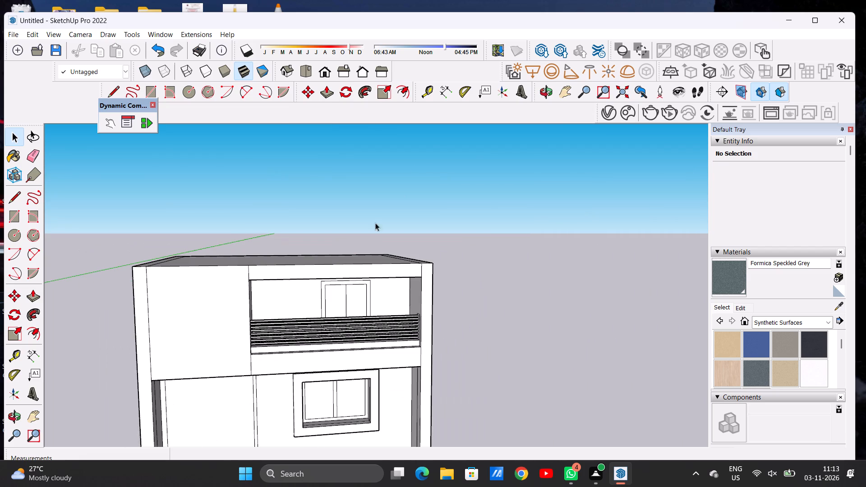
pyautogui.click(544, 91)
pyautogui.moveTo(465, 293); pyautogui.dragTo(372, 291)
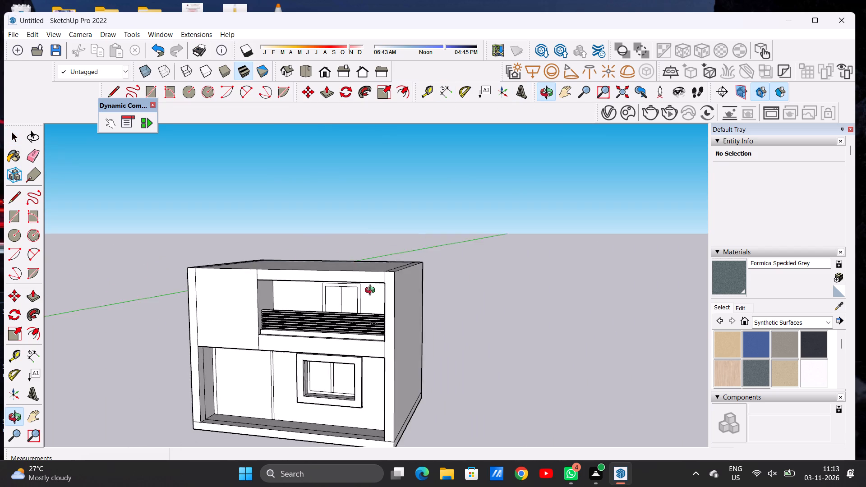
pyautogui.moveTo(372, 291); pyautogui.dragTo(419, 281)
pyautogui.scroll(-5, 450, 317)
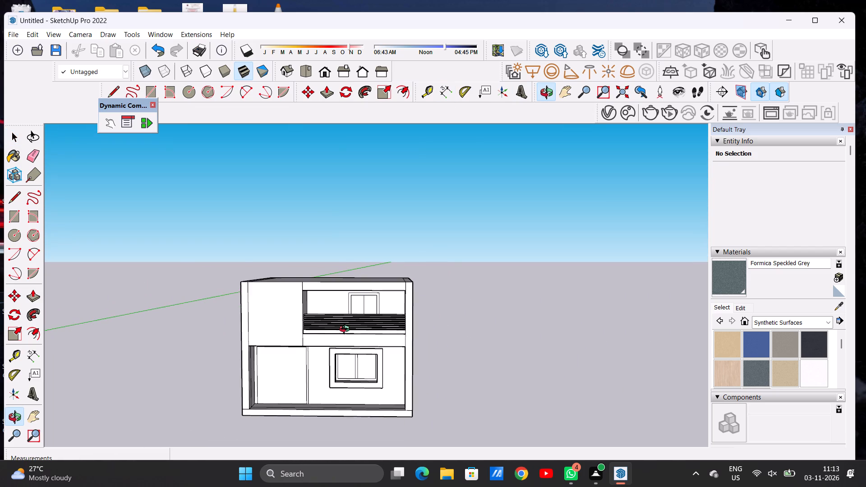
pyautogui.scroll(14, 351, 325)
pyautogui.moveTo(286, 316); pyautogui.dragTo(275, 395)
pyautogui.scroll(-5, 305, 355)
pyautogui.moveTo(271, 362); pyautogui.dragTo(271, 306)
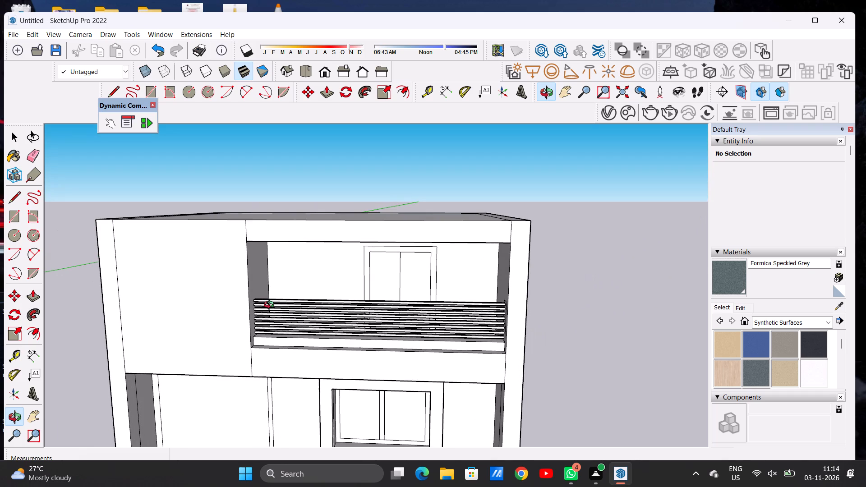
pyautogui.moveTo(258, 326); pyautogui.dragTo(271, 308)
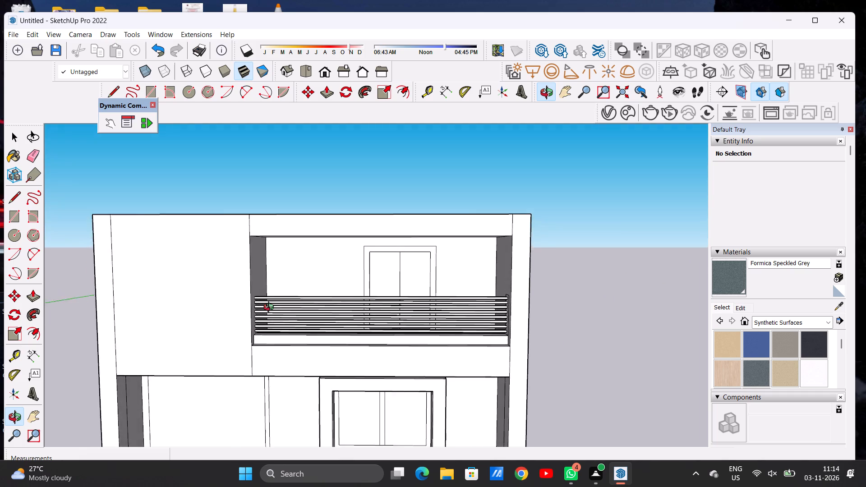
pyautogui.moveTo(271, 308); pyautogui.dragTo(263, 313)
pyautogui.scroll(-3, 288, 322)
pyautogui.scroll(1, 291, 322)
pyautogui.scroll(-3, 292, 322)
pyautogui.moveTo(263, 324); pyautogui.dragTo(281, 309)
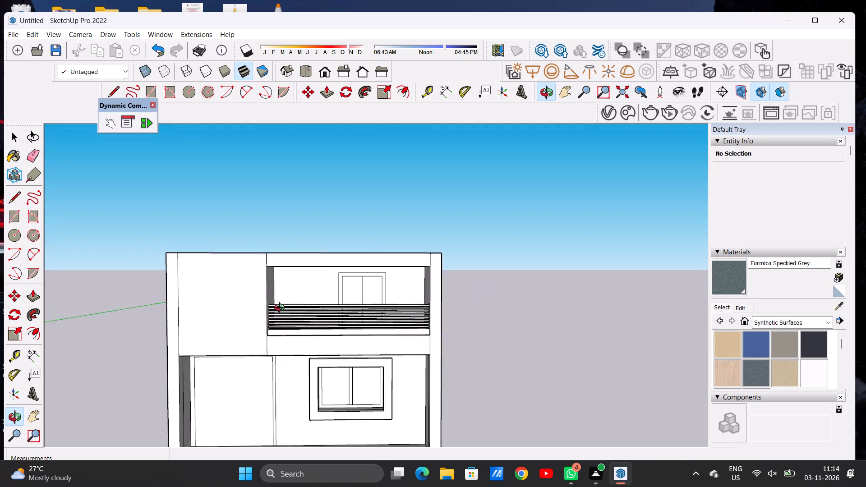
pyautogui.moveTo(281, 309); pyautogui.dragTo(276, 311)
# Draw a line about 12' 1 7/16" down the solid upper wall from its top edge, and about 4' 10 1/8" across to the balcony's lower corner.
pyautogui.press('space')
pyautogui.write('L')
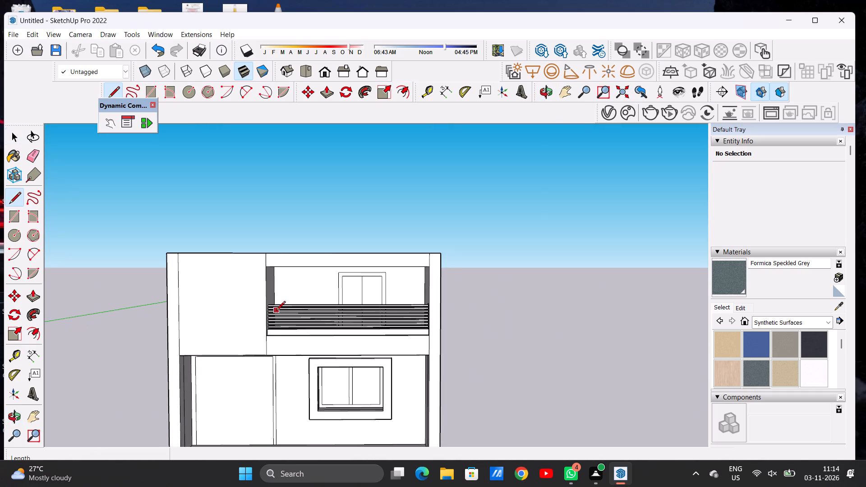
pyautogui.scroll(3, 226, 257)
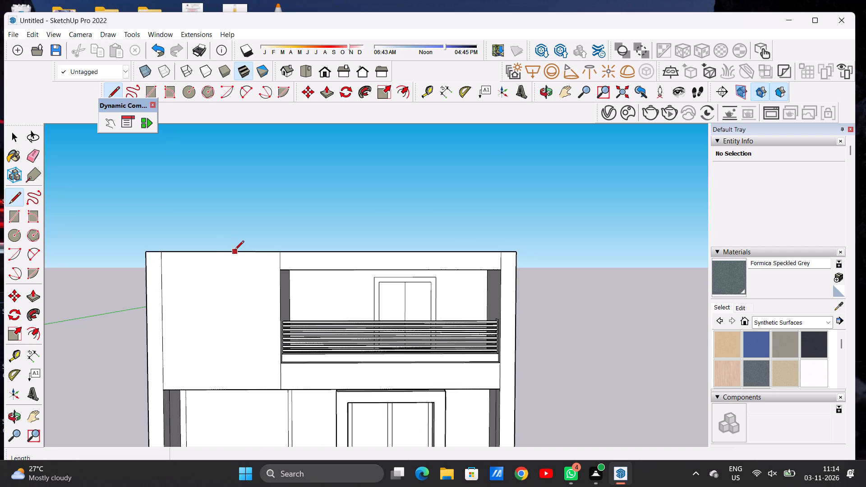
pyautogui.click(235, 253)
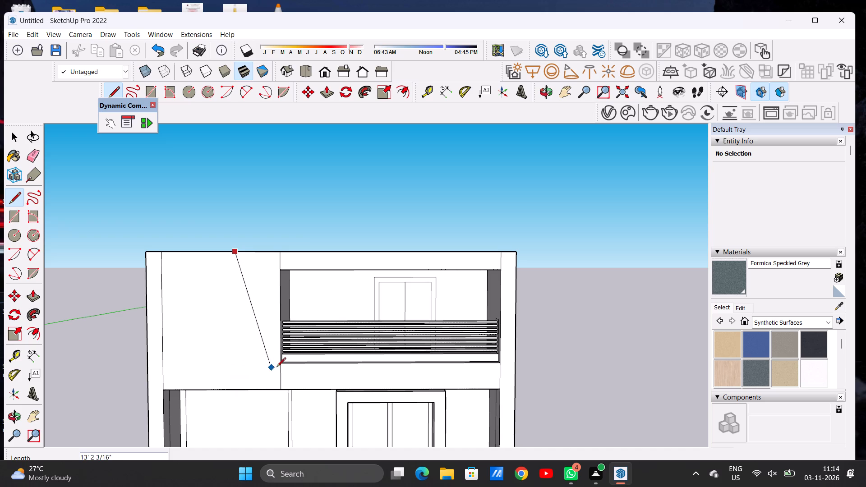
pyautogui.click(239, 366)
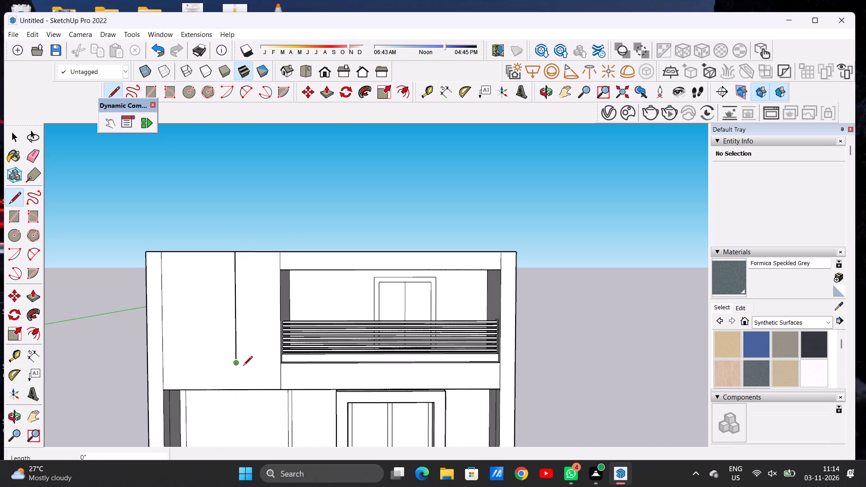
pyautogui.click(279, 367)
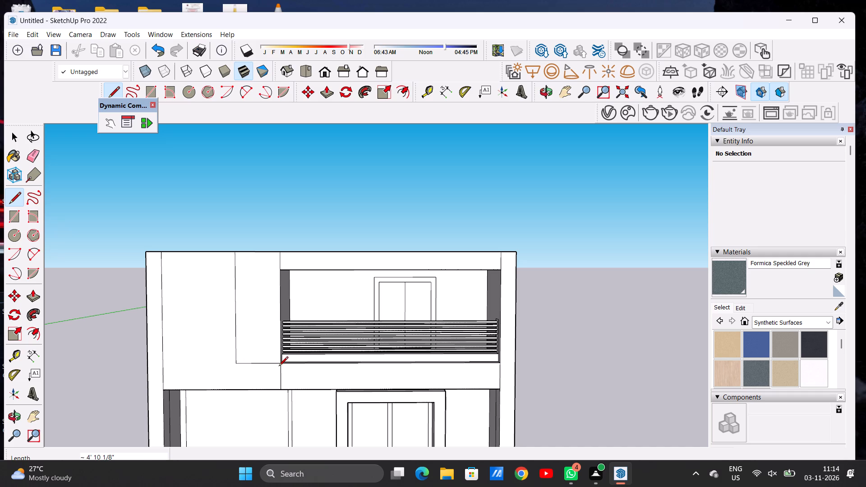
pyautogui.press('space')
# Examine the outlined strip beside the balcony on the upper wall from several angles.
pyautogui.scroll(4, 275, 271)
pyautogui.click(543, 91)
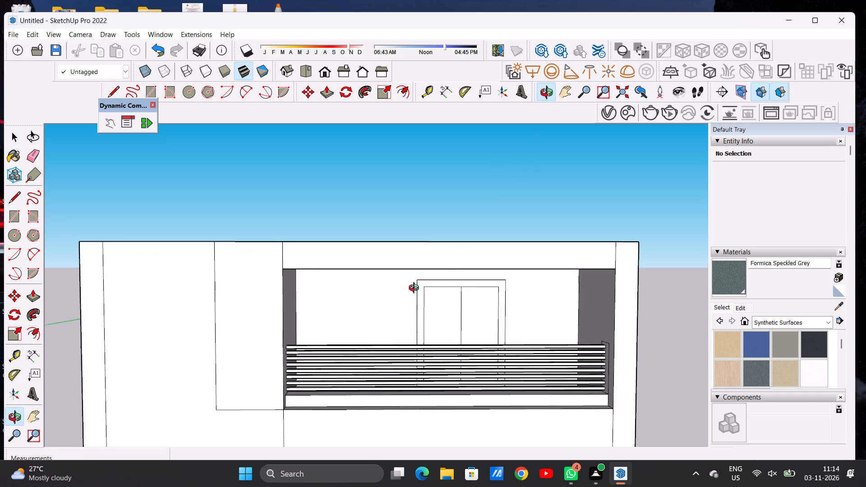
pyautogui.moveTo(412, 291); pyautogui.dragTo(263, 345)
pyautogui.scroll(3, 266, 362)
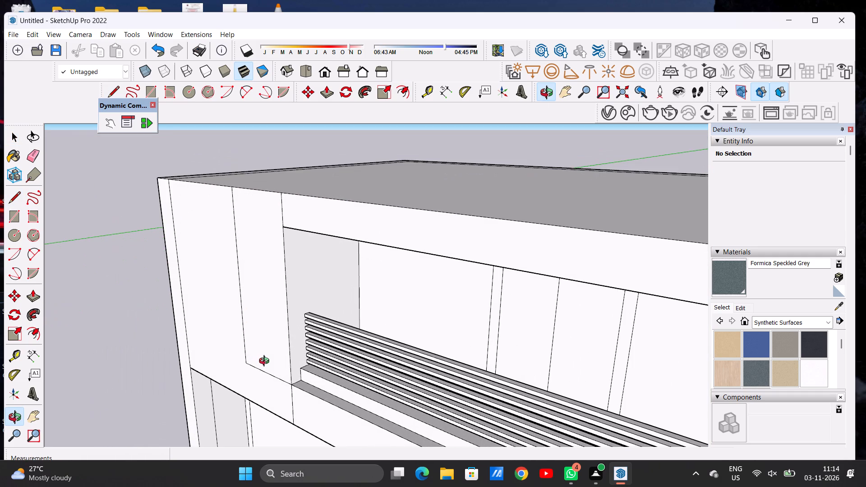
pyautogui.moveTo(266, 357); pyautogui.dragTo(391, 317)
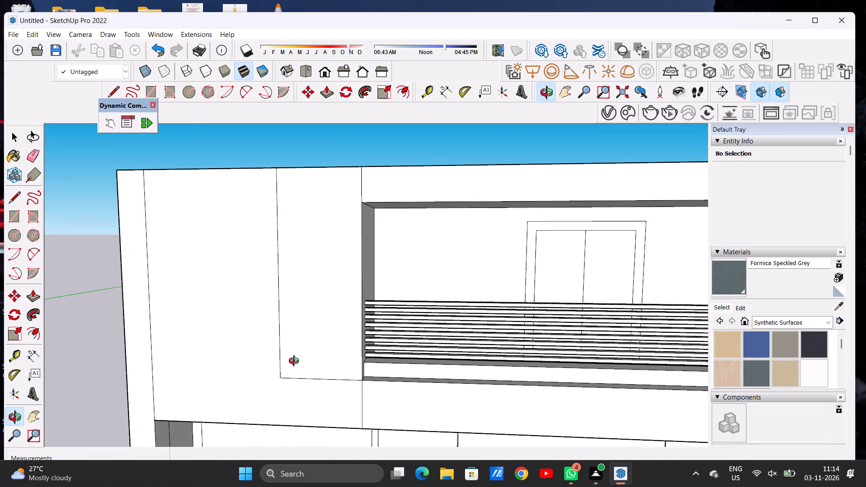
pyautogui.scroll(-1, 296, 361)
pyautogui.scroll(1, 296, 361)
pyautogui.scroll(-5, 296, 361)
pyautogui.moveTo(297, 361); pyautogui.dragTo(319, 351)
pyautogui.click(319, 349)
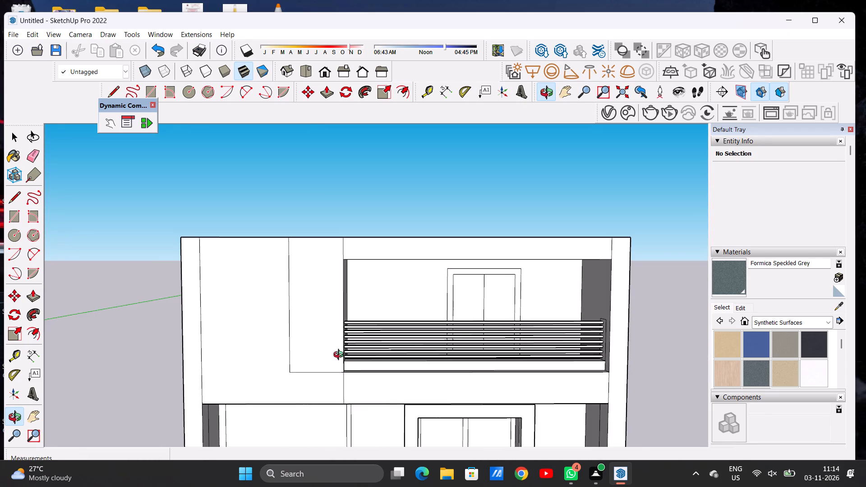
pyautogui.scroll(4, 356, 357)
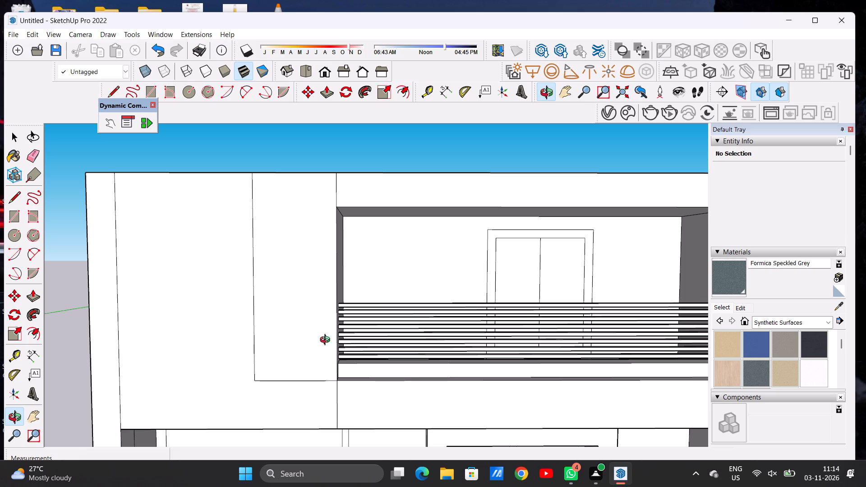
# Undo the horizontal and vertical lines outlining the strip beside the balcony.
pyautogui.hotkey('ctrl', 'z')
pyautogui.write('ZZ')
pyautogui.press('space')
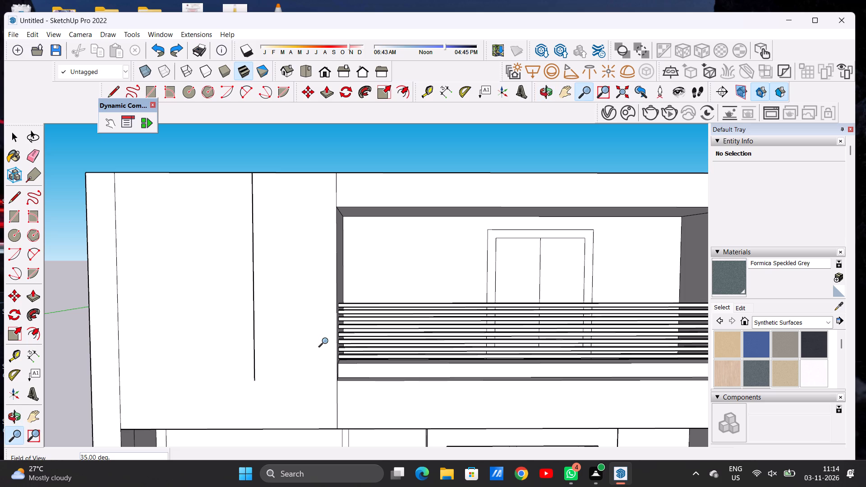
pyautogui.hotkey('ctrl', 'z')
# Draw a line about 12' 1 7/16" down the upper wall, nearer the balcony, and across to the balcony's lower corner for a narrower strip.
pyautogui.press('l')
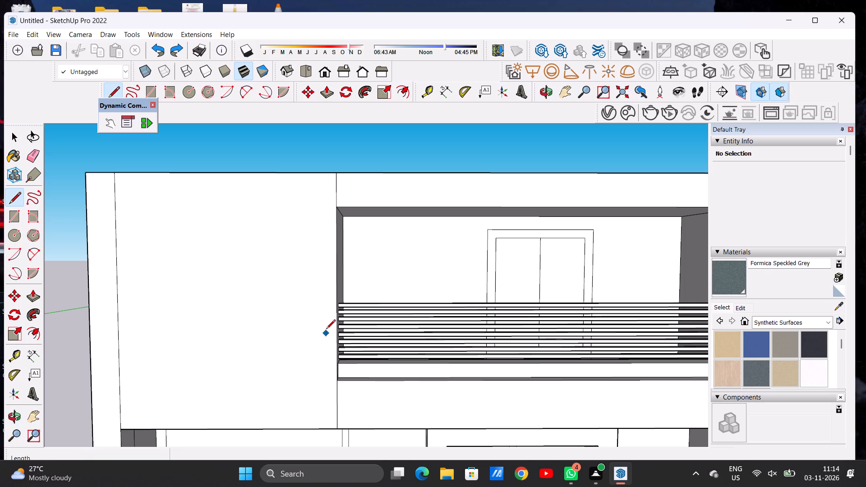
pyautogui.click(290, 175)
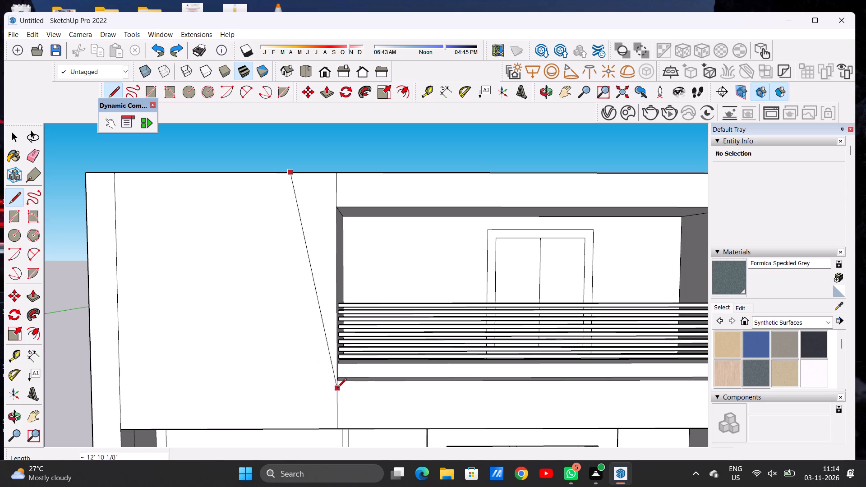
pyautogui.click(289, 380)
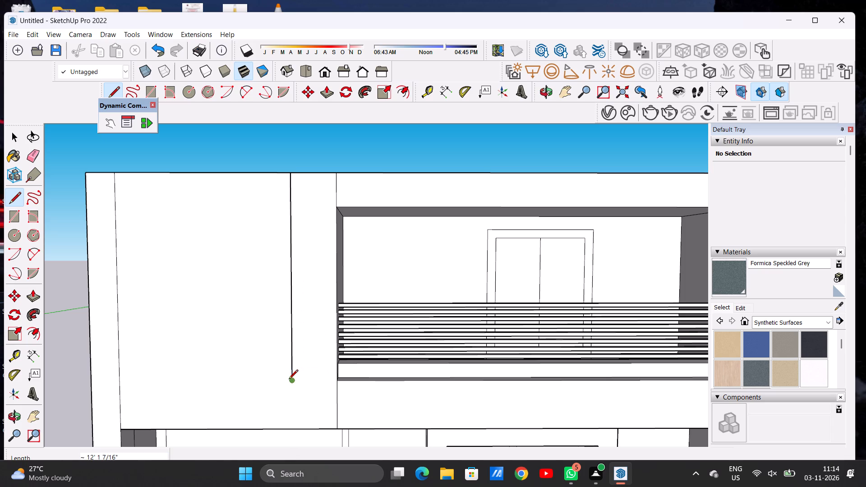
pyautogui.click(335, 383)
pyautogui.press('space')
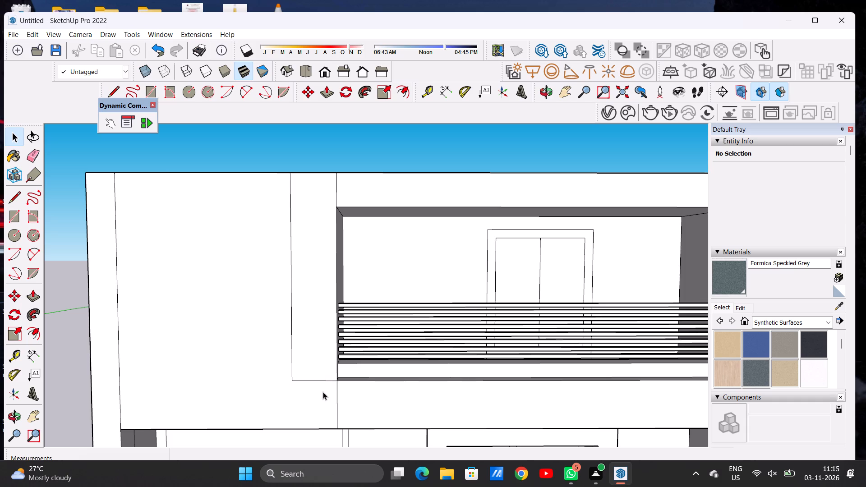
# Examine the narrower strip's proportions against the balcony and the whole front facade.
pyautogui.scroll(-7, 296, 382)
pyautogui.scroll(-3, 255, 369)
pyautogui.scroll(1, 255, 369)
pyautogui.scroll(-1, 251, 370)
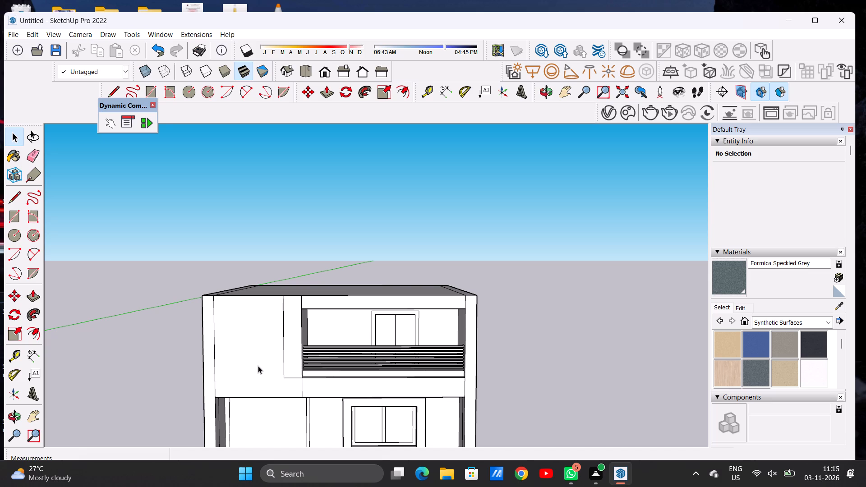
pyautogui.scroll(-9, 254, 360)
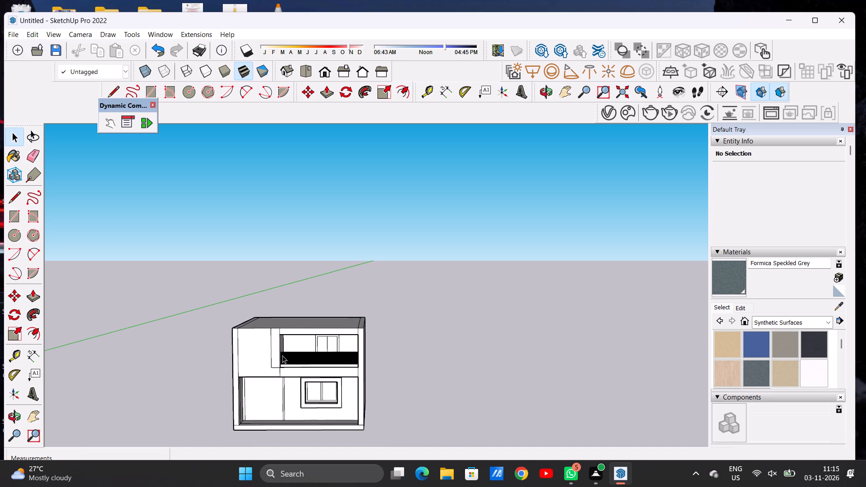
pyautogui.scroll(10, 282, 355)
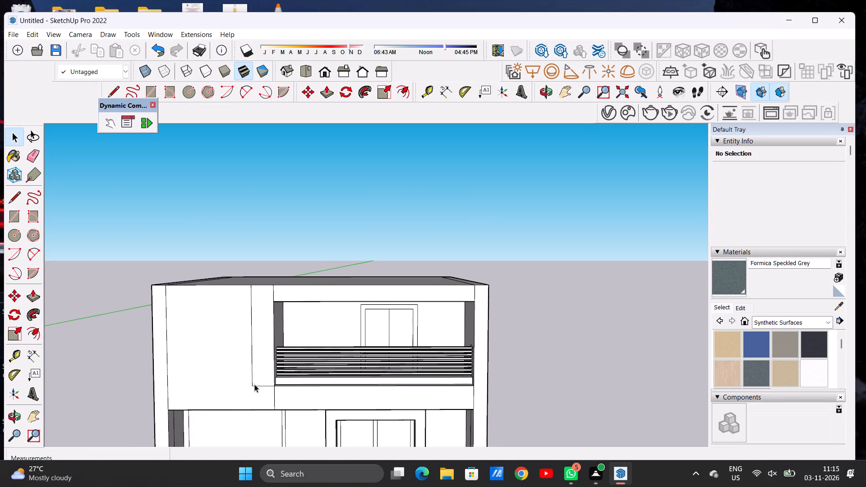
pyautogui.scroll(-7, 254, 384)
pyautogui.scroll(1, 255, 384)
pyautogui.scroll(-1, 255, 384)
pyautogui.scroll(6, 255, 384)
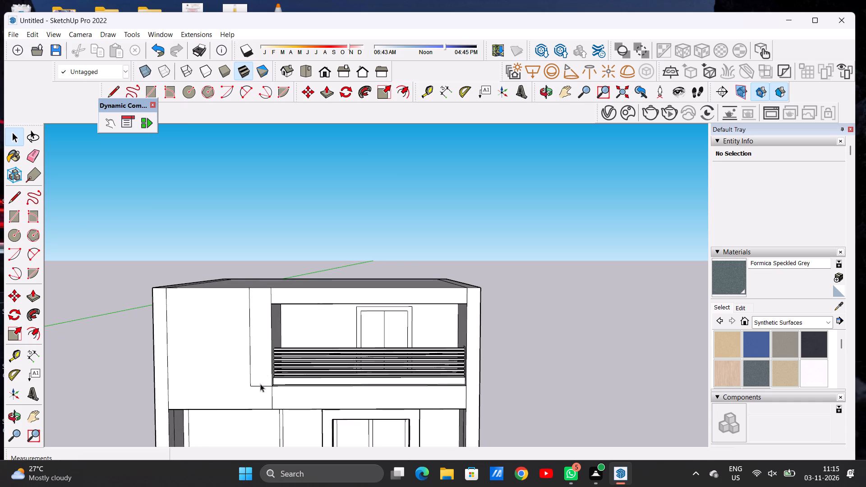
pyautogui.scroll(-3, 263, 371)
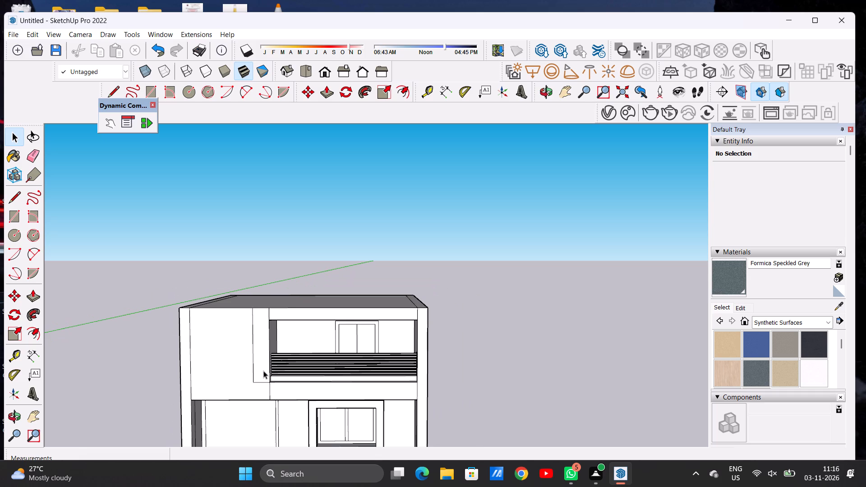
pyautogui.scroll(-5, 264, 371)
pyautogui.scroll(-2, 341, 360)
pyautogui.scroll(-1, 289, 360)
pyautogui.scroll(4, 289, 360)
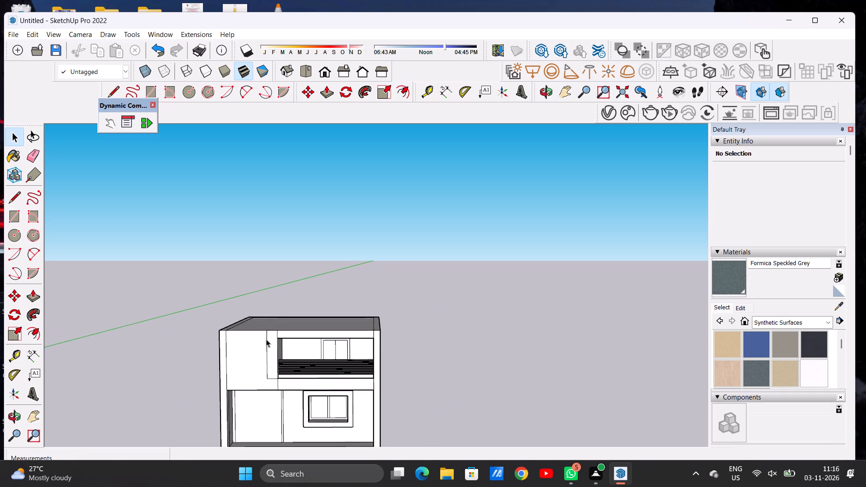
pyautogui.scroll(11, 266, 338)
pyautogui.scroll(-1, 272, 330)
pyautogui.scroll(-10, 316, 331)
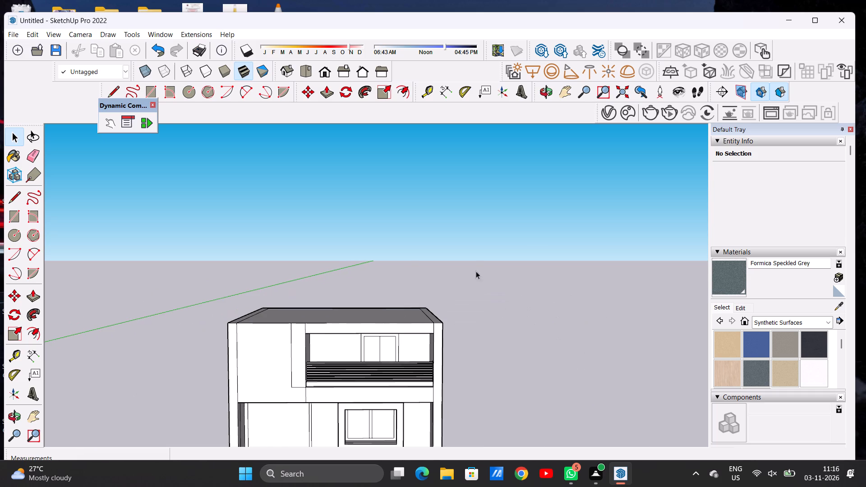
# Push/Pull the narrow strip face beside the balcony outward about 9 7/16" from the facade.
pyautogui.click(543, 91)
pyautogui.moveTo(424, 398); pyautogui.dragTo(317, 404)
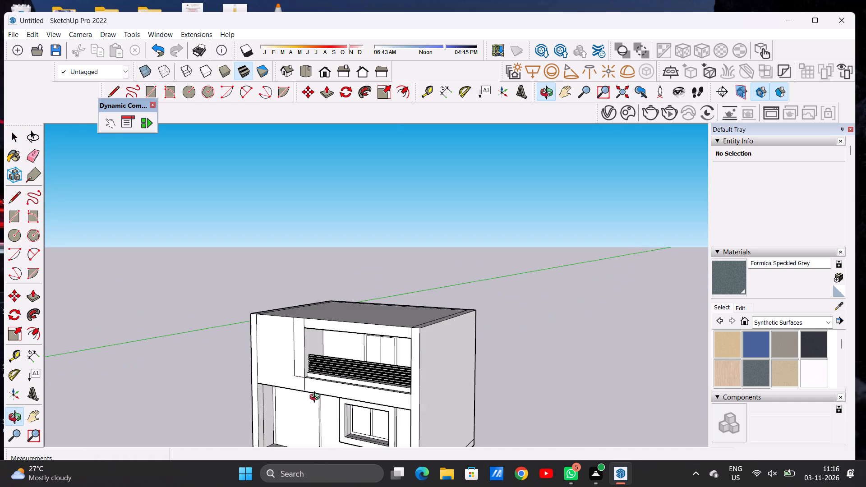
pyautogui.scroll(2, 307, 356)
pyautogui.scroll(-1, 307, 356)
pyautogui.scroll(6, 307, 356)
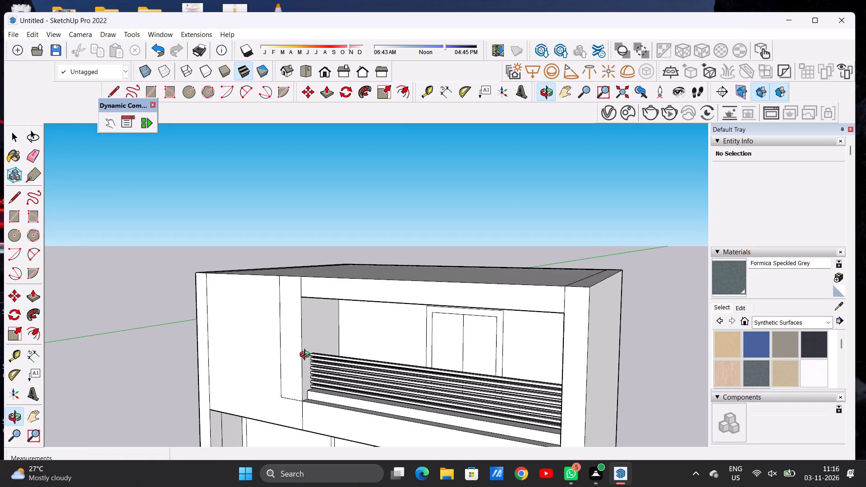
pyautogui.press('space')
pyautogui.press('p')
pyautogui.scroll(6, 296, 338)
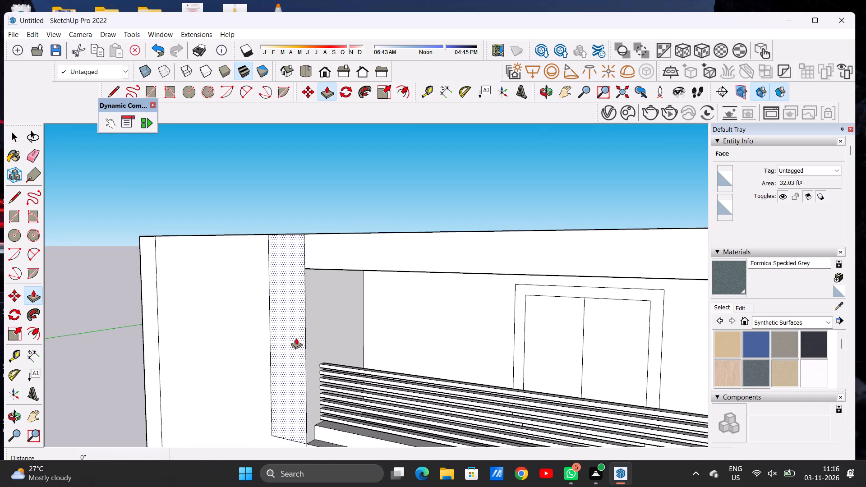
pyautogui.click(296, 338)
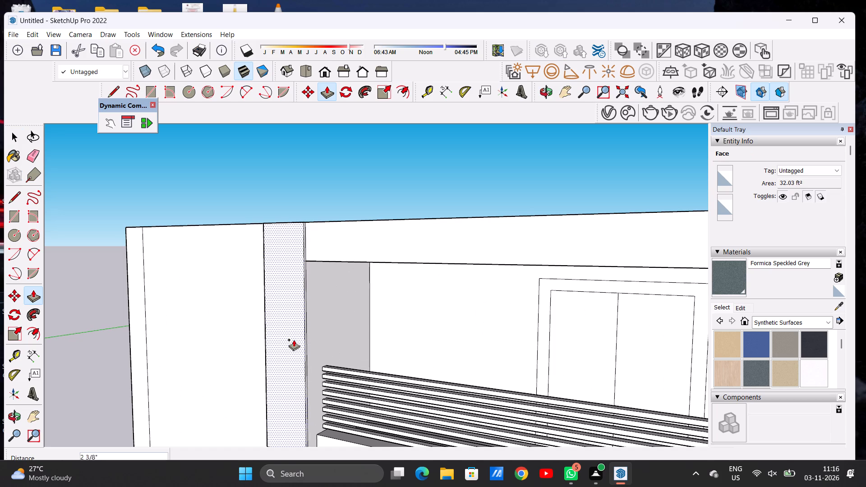
pyautogui.click(288, 347)
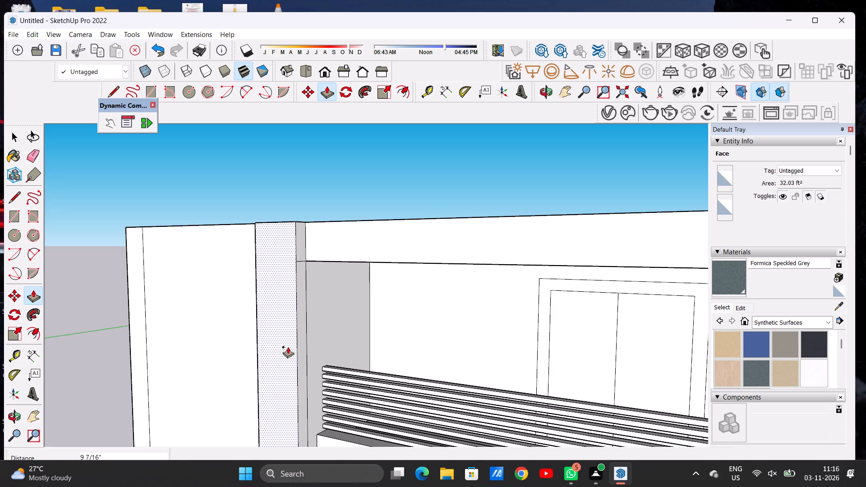
pyautogui.press('space')
# Examine the projecting strip against the front facade from the front and at an angle.
pyautogui.scroll(-3, 343, 308)
pyautogui.scroll(1, 345, 306)
pyautogui.scroll(-5, 349, 305)
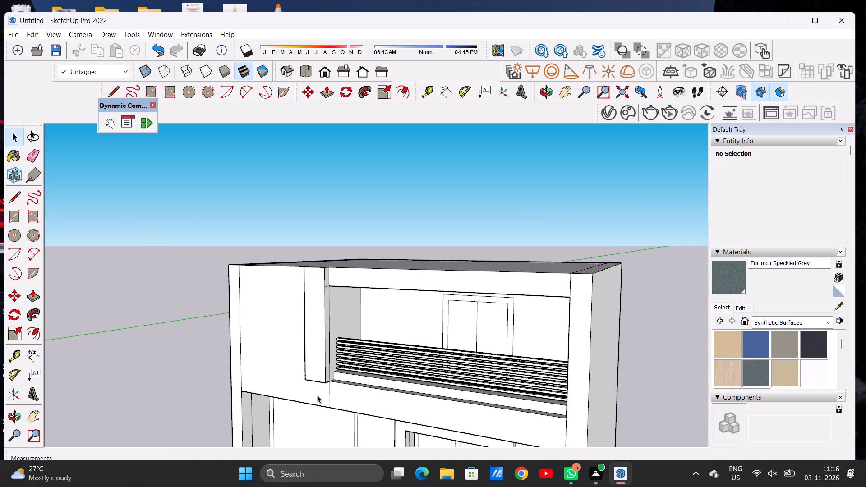
pyautogui.scroll(6, 314, 381)
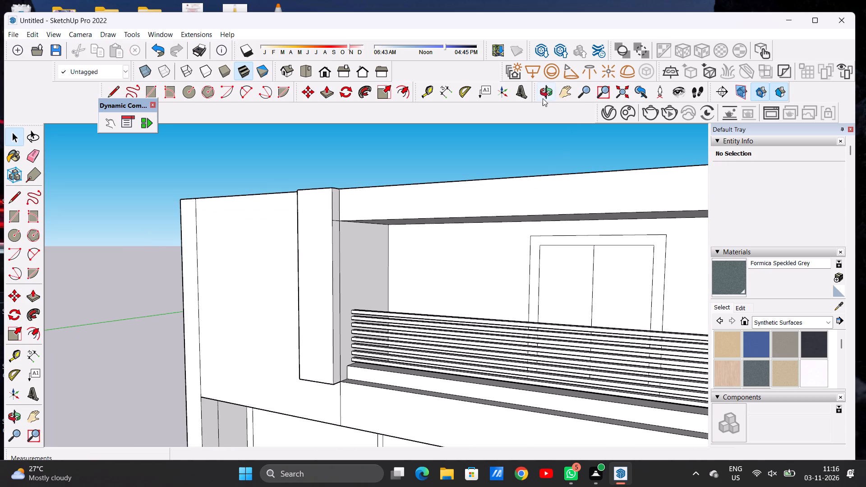
pyautogui.click(543, 95)
pyautogui.moveTo(364, 334); pyautogui.dragTo(460, 342)
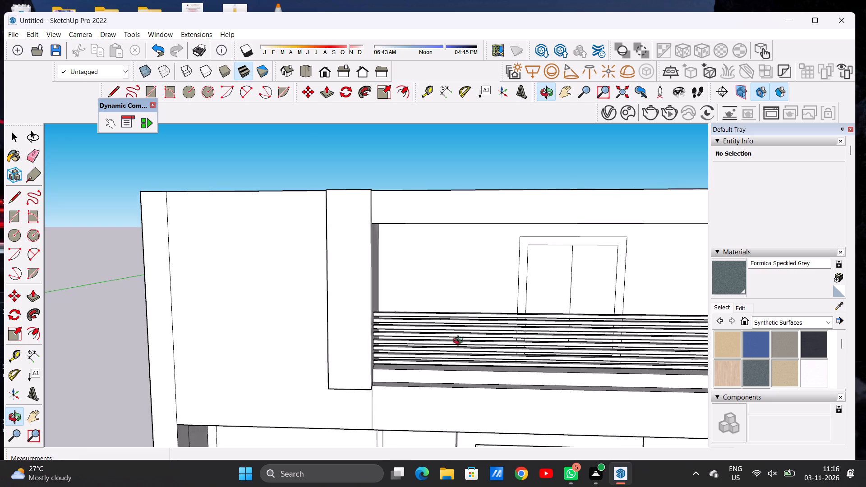
pyautogui.moveTo(460, 342); pyautogui.dragTo(493, 327)
pyautogui.scroll(-4, 375, 381)
pyautogui.scroll(1, 375, 381)
pyautogui.scroll(-1, 375, 380)
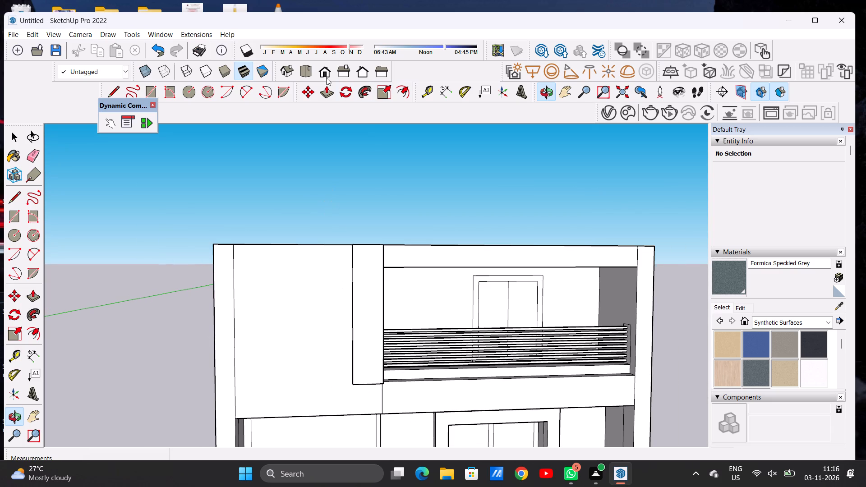
pyautogui.click(325, 74)
pyautogui.scroll(-4, 322, 274)
pyautogui.moveTo(330, 311); pyautogui.dragTo(283, 363)
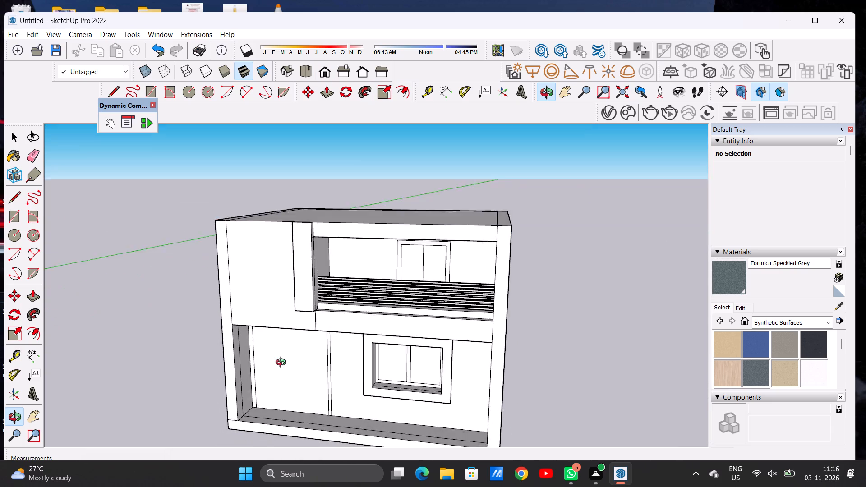
pyautogui.moveTo(283, 363); pyautogui.dragTo(285, 378)
# Erase the short stray edge crossing the projecting strip's balcony-side face, level with the top of the balcony opening.
pyautogui.scroll(3, 318, 234)
pyautogui.scroll(-1, 318, 234)
pyautogui.scroll(5, 318, 234)
pyautogui.scroll(-1, 315, 253)
pyautogui.scroll(5, 315, 253)
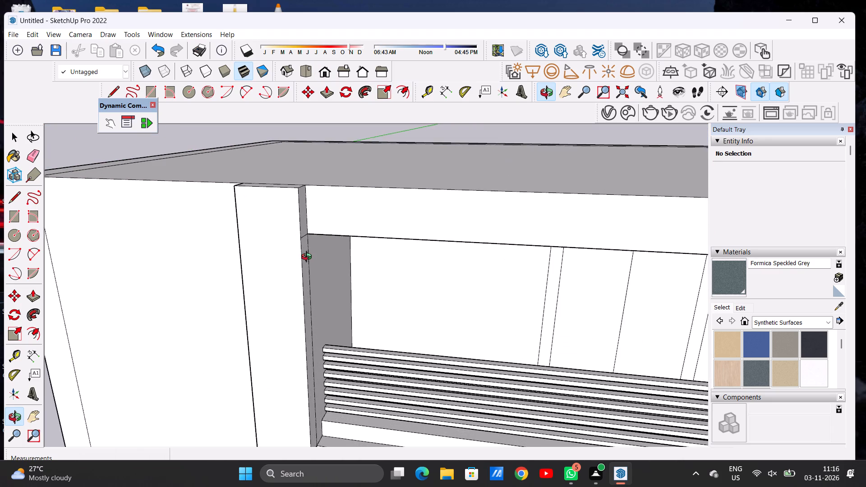
pyautogui.moveTo(309, 258); pyautogui.dragTo(284, 266)
pyautogui.press('e')
pyautogui.scroll(7, 288, 237)
pyautogui.click(290, 239)
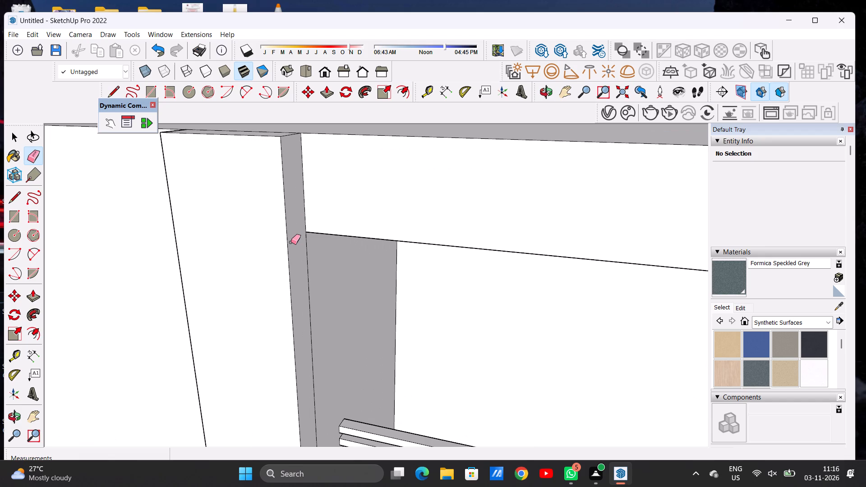
pyautogui.scroll(-8, 301, 243)
pyautogui.press('space')
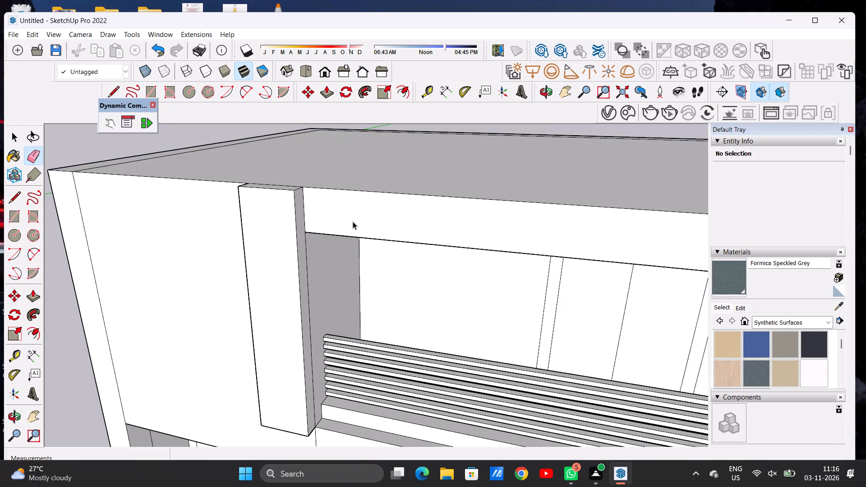
# Push/Pull the projecting strip's balcony-side face sideways over the balcony opening to widen the strip.
pyautogui.click(542, 88)
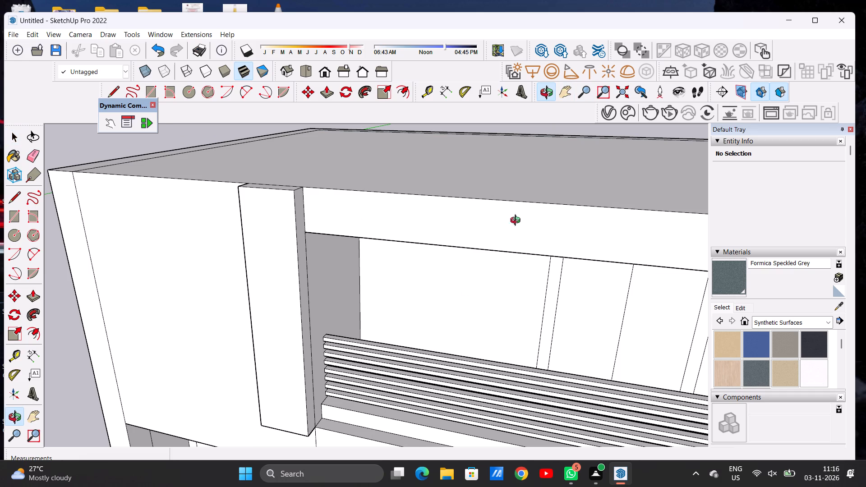
pyautogui.moveTo(430, 295); pyautogui.dragTo(375, 286)
pyautogui.scroll(-6, 411, 269)
pyautogui.scroll(9, 353, 333)
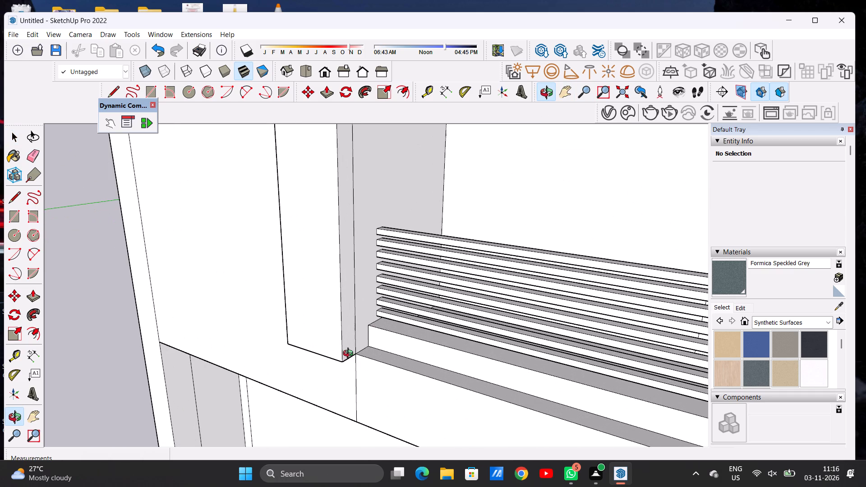
pyautogui.press('space')
pyautogui.write('P')
pyautogui.click(347, 344)
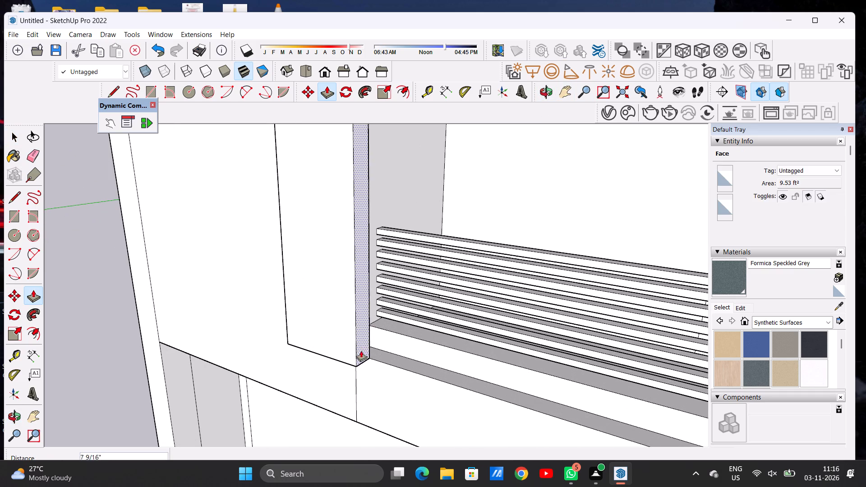
pyautogui.scroll(-9, 375, 357)
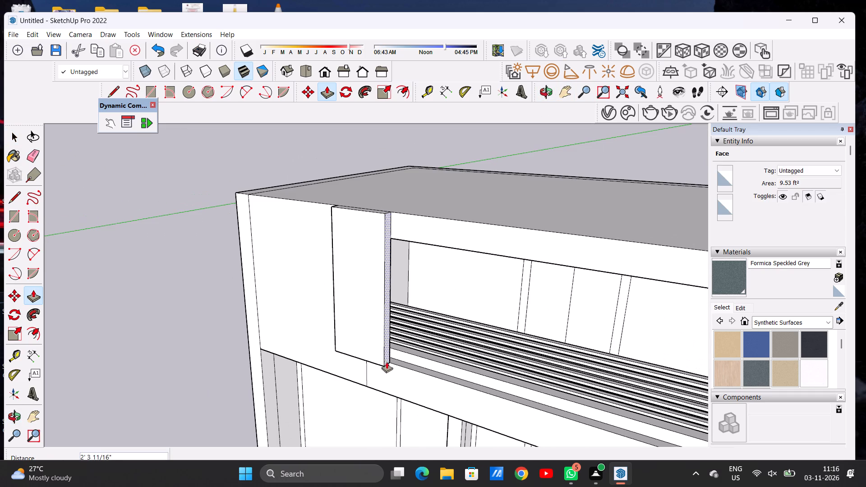
pyautogui.click(396, 363)
pyautogui.press('space')
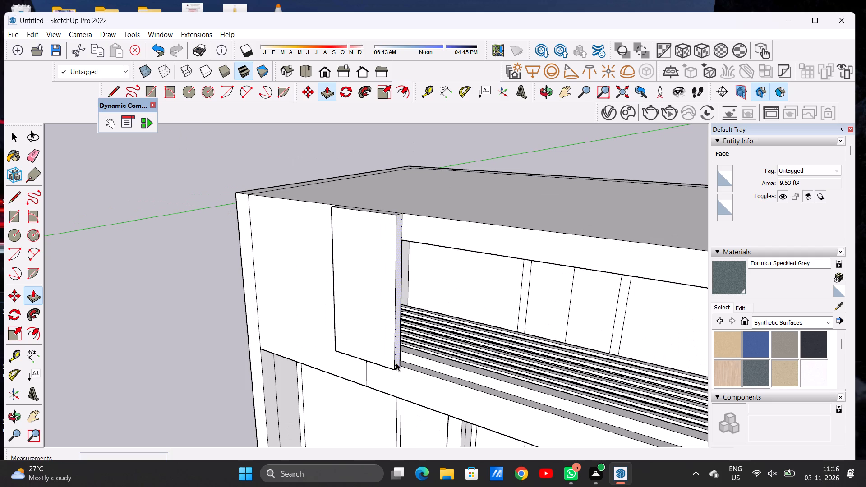
# Examine the widened projecting strip beside the balcony from the front, from above and from below.
pyautogui.write('O')
pyautogui.moveTo(331, 366); pyautogui.dragTo(476, 348)
pyautogui.scroll(-7, 392, 353)
pyautogui.moveTo(427, 366); pyautogui.dragTo(415, 328)
pyautogui.scroll(-2, 361, 353)
pyautogui.scroll(1, 358, 354)
pyautogui.scroll(-6, 357, 354)
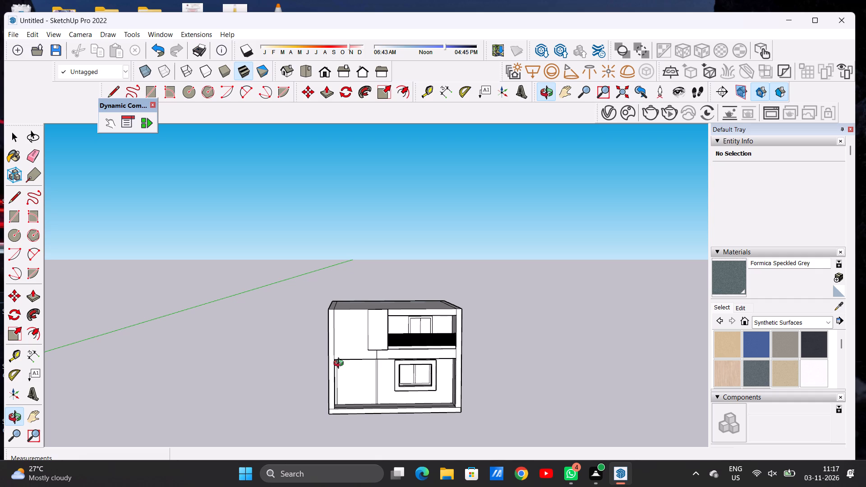
pyautogui.moveTo(416, 379); pyautogui.dragTo(357, 362)
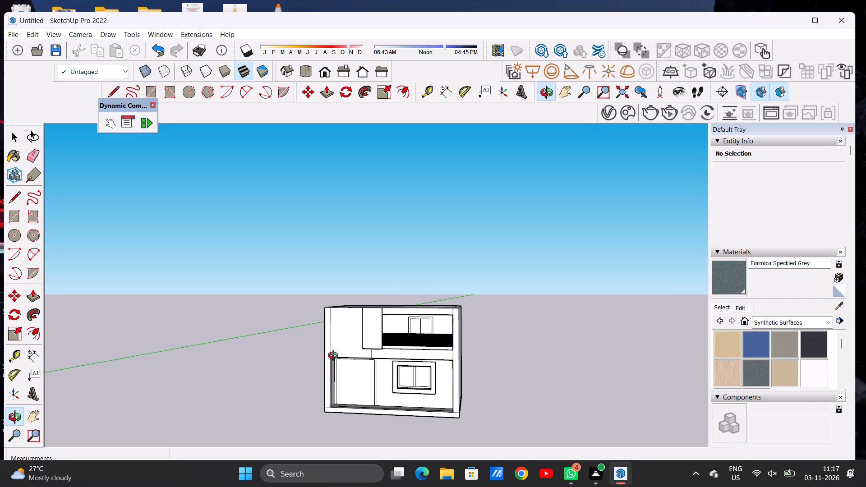
pyautogui.moveTo(348, 361); pyautogui.dragTo(401, 363)
pyautogui.scroll(3, 394, 348)
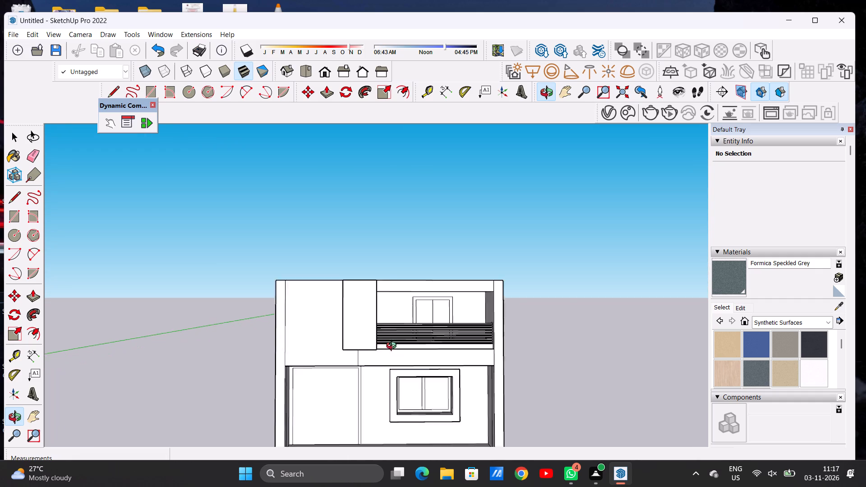
pyautogui.scroll(6, 393, 347)
pyautogui.scroll(-1, 374, 320)
pyautogui.scroll(1, 374, 320)
pyautogui.moveTo(442, 331); pyautogui.dragTo(277, 360)
pyautogui.moveTo(431, 360); pyautogui.dragTo(524, 352)
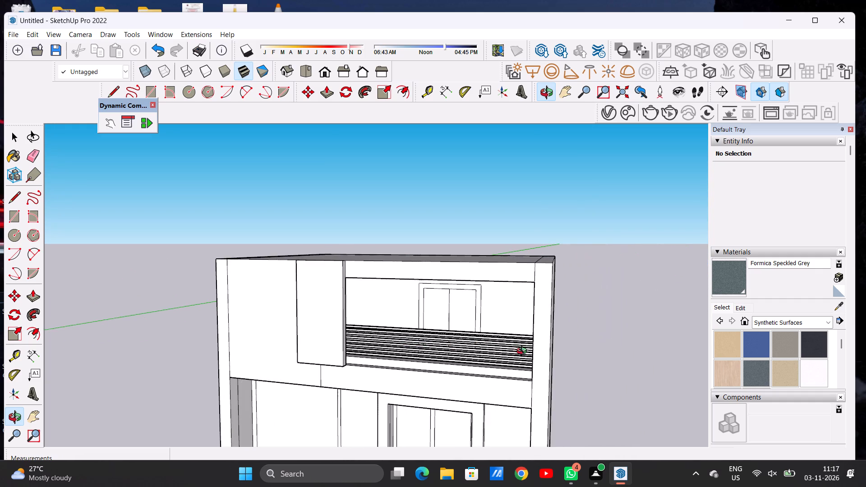
pyautogui.scroll(-8, 484, 362)
pyautogui.moveTo(408, 366); pyautogui.dragTo(462, 353)
pyautogui.click(451, 350)
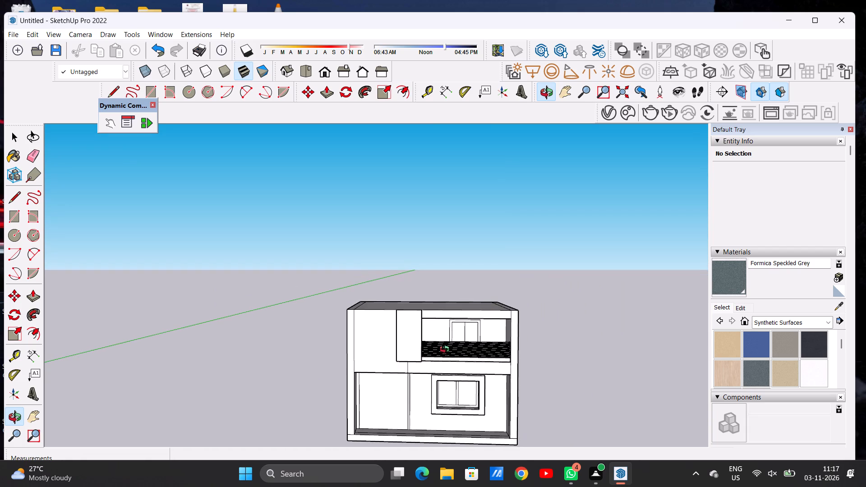
pyautogui.scroll(6, 459, 336)
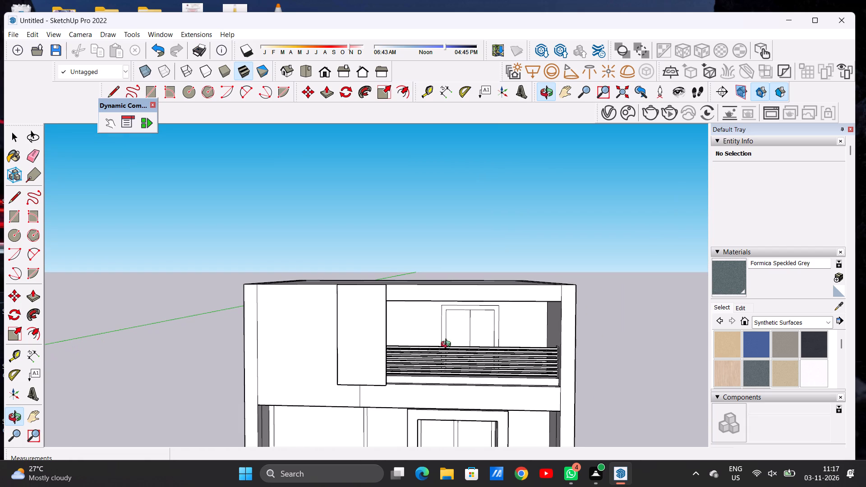
pyautogui.scroll(-4, 440, 350)
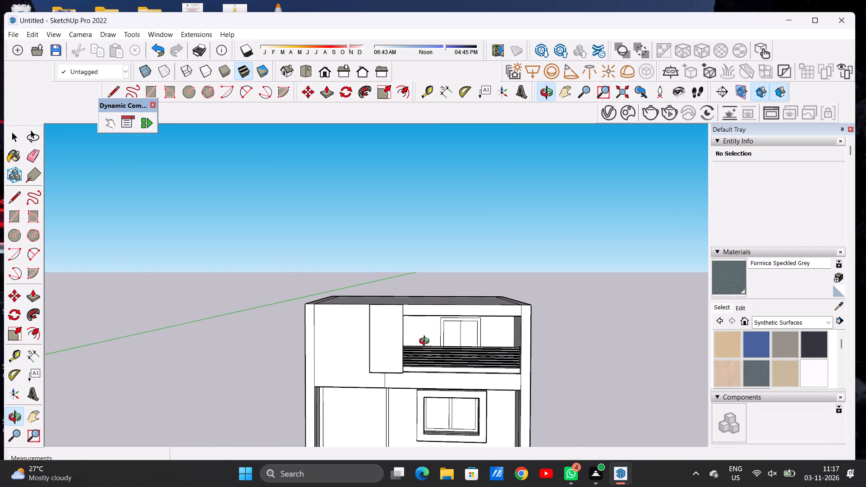
pyautogui.scroll(-6, 417, 337)
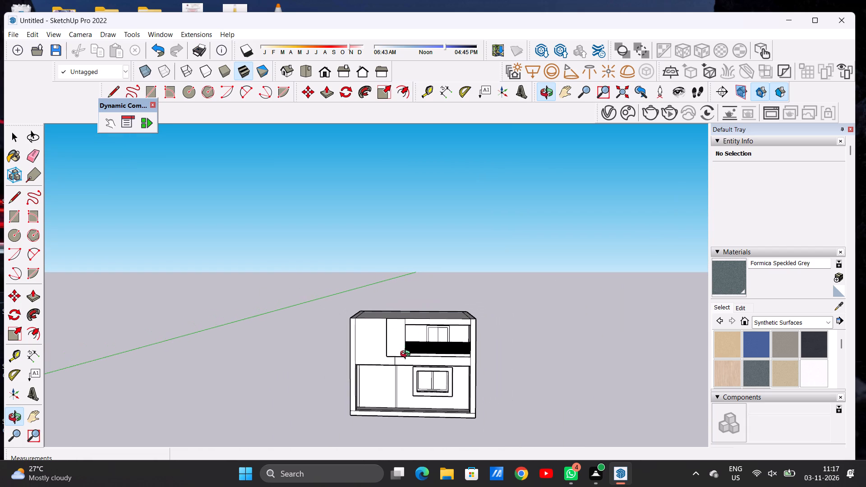
pyautogui.scroll(10, 419, 341)
pyautogui.scroll(-1, 387, 340)
pyautogui.scroll(7, 386, 337)
pyautogui.scroll(-3, 382, 361)
pyautogui.moveTo(385, 354); pyautogui.dragTo(384, 330)
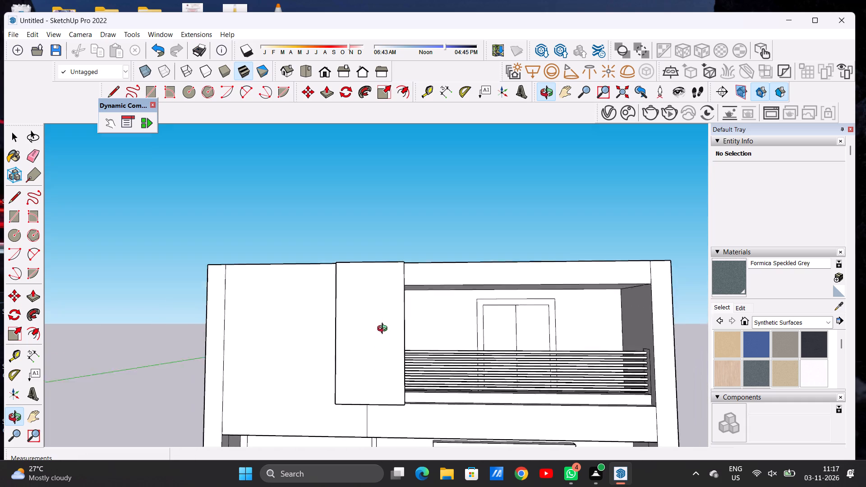
pyautogui.moveTo(384, 330); pyautogui.dragTo(391, 326)
pyautogui.moveTo(391, 326); pyautogui.dragTo(399, 328)
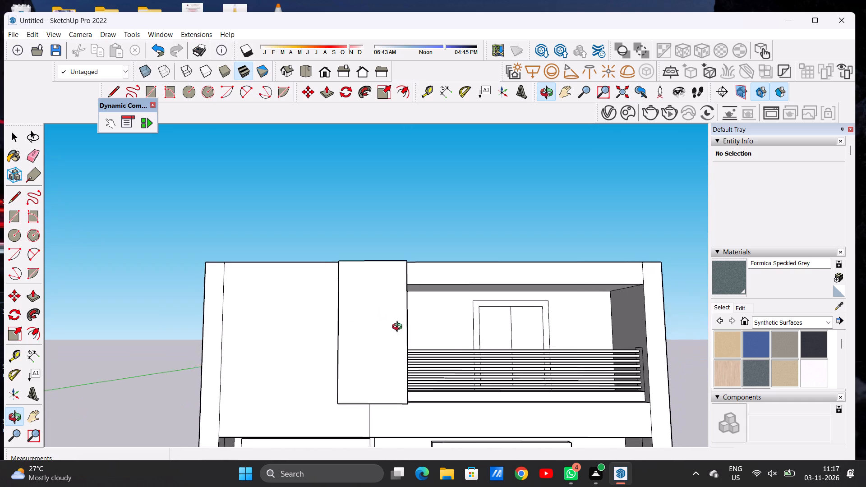
pyautogui.moveTo(399, 328); pyautogui.dragTo(391, 342)
# Push/Pull the projecting strip's balcony-side face slightly further over the balcony opening to widen the strip again.
pyautogui.moveTo(422, 345); pyautogui.dragTo(320, 406)
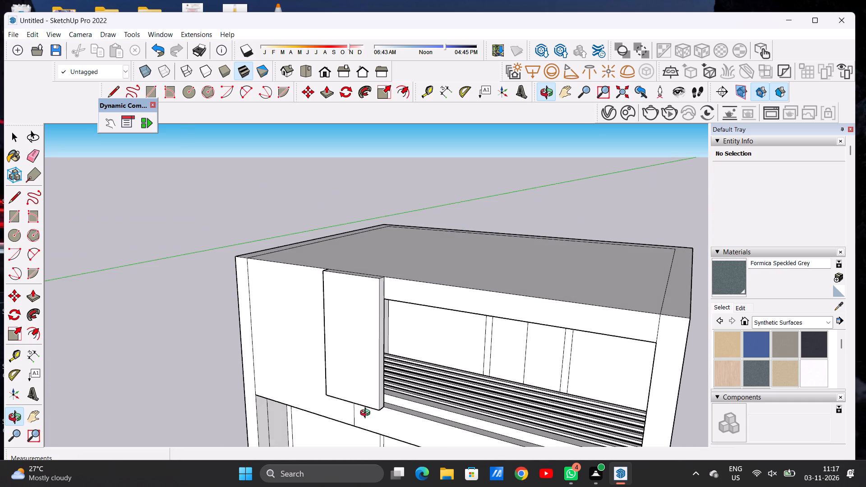
pyautogui.scroll(2, 367, 414)
pyautogui.scroll(-1, 371, 418)
pyautogui.scroll(8, 373, 418)
pyautogui.press('p')
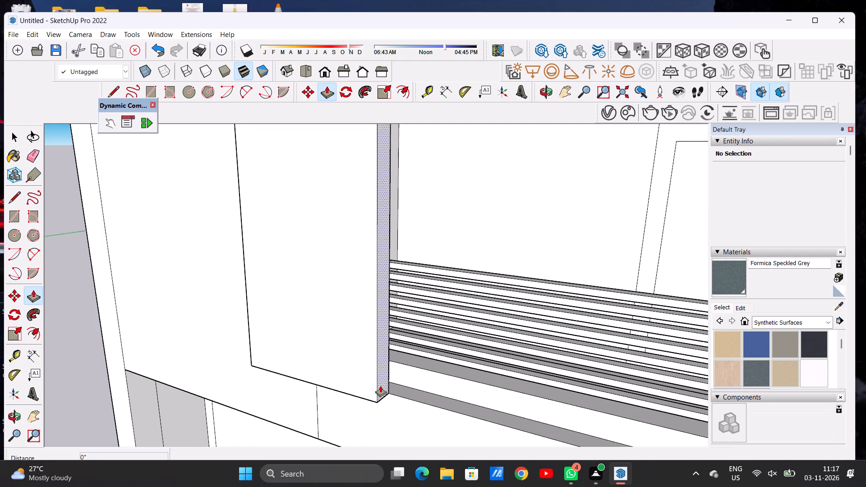
pyautogui.click(380, 386)
pyautogui.click(403, 394)
pyautogui.press('space')
# Draw an upright rectangle about 8' 4 11/16" high by 3' 6 1/16" wide, inset within the projecting strip's front face.
pyautogui.write('O')
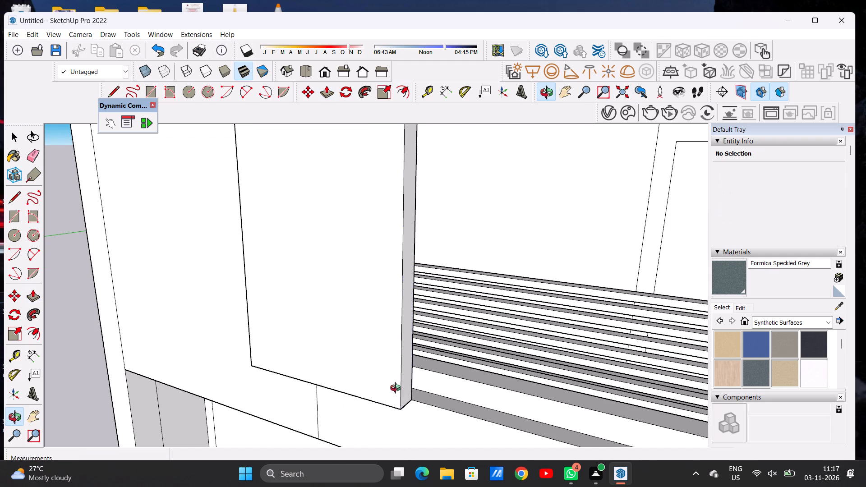
pyautogui.moveTo(327, 372); pyautogui.dragTo(465, 345)
pyautogui.scroll(-3, 383, 368)
pyautogui.scroll(1, 380, 371)
pyautogui.scroll(-11, 379, 371)
pyautogui.moveTo(387, 364); pyautogui.dragTo(387, 361)
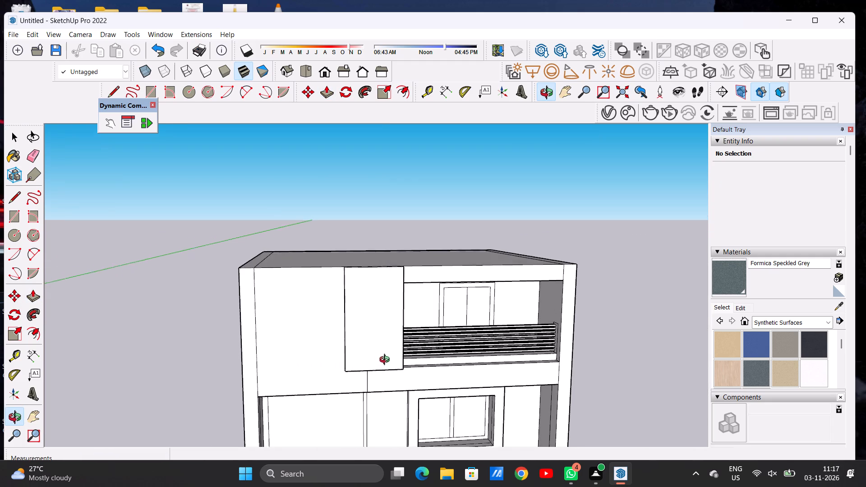
pyautogui.moveTo(387, 361); pyautogui.dragTo(376, 339)
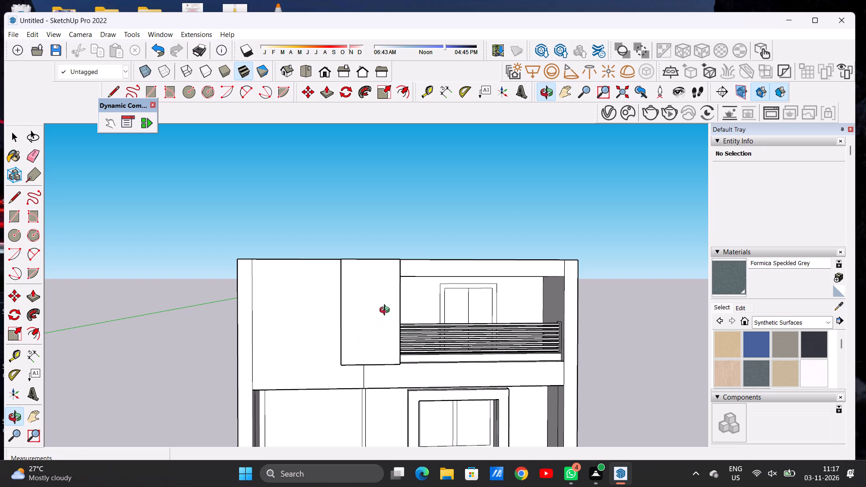
pyautogui.scroll(2, 382, 281)
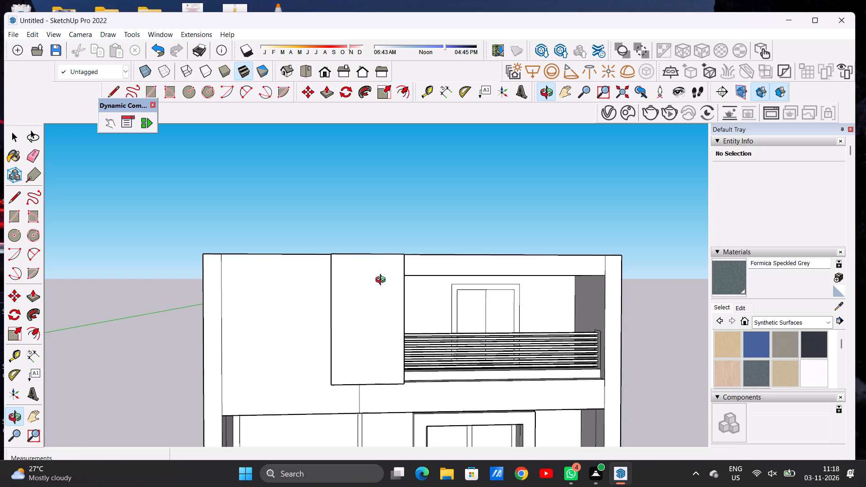
pyautogui.scroll(2, 382, 281)
pyautogui.moveTo(380, 296); pyautogui.dragTo(377, 285)
pyautogui.scroll(2, 377, 285)
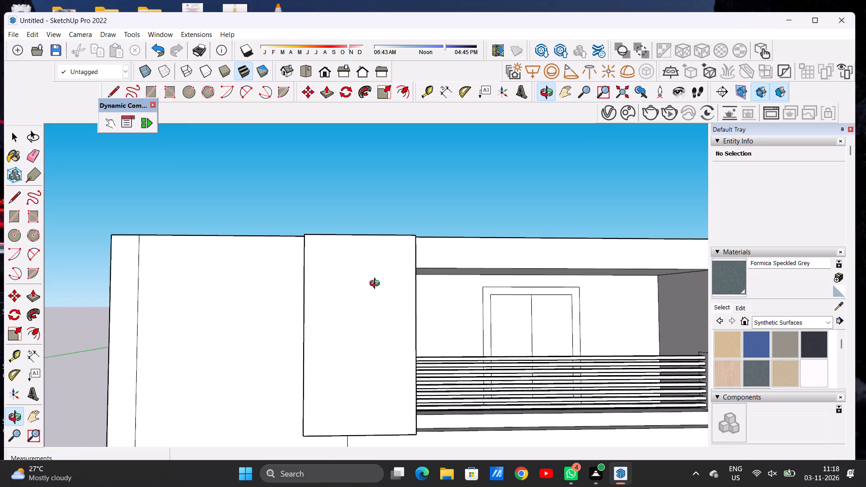
pyautogui.press('r')
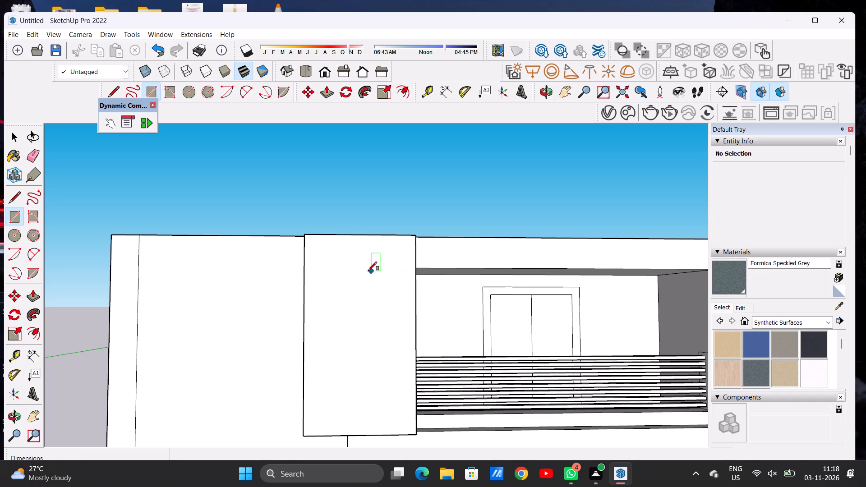
pyautogui.click(331, 271)
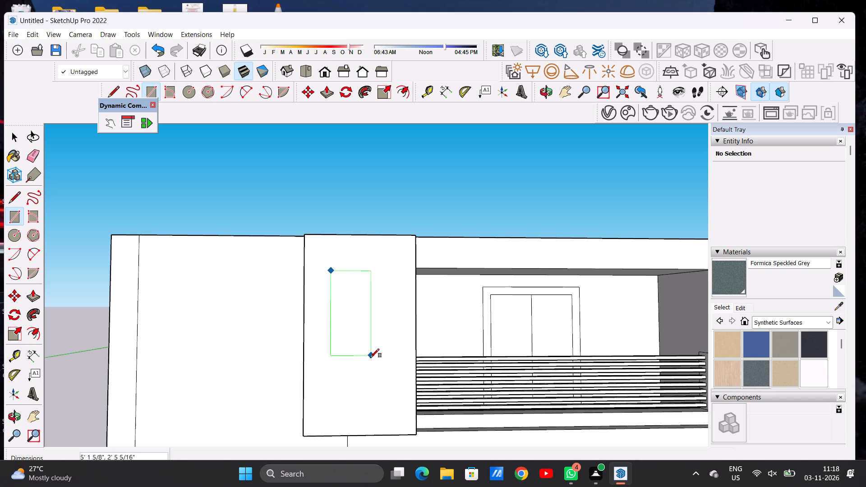
pyautogui.click(388, 409)
pyautogui.press('space')
# Examine the front facade with the inset rectangle on the projecting strip, from the front, at an angle and from the side.
pyautogui.scroll(-4, 358, 408)
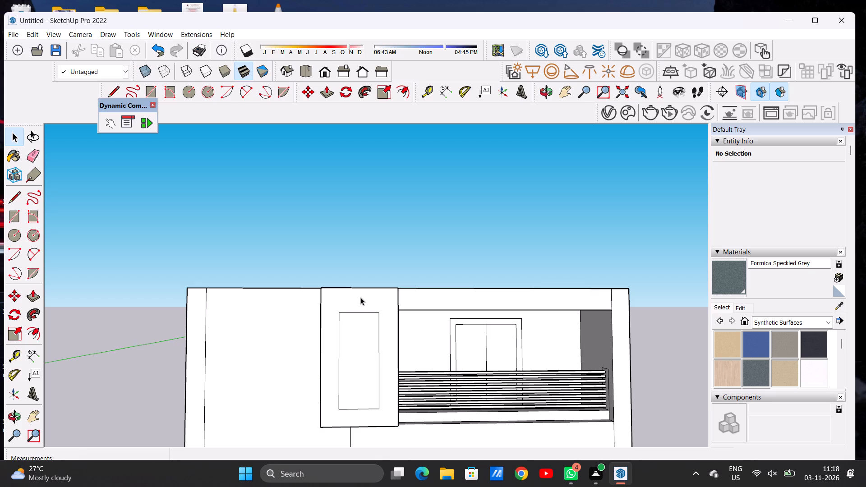
pyautogui.scroll(-5, 330, 303)
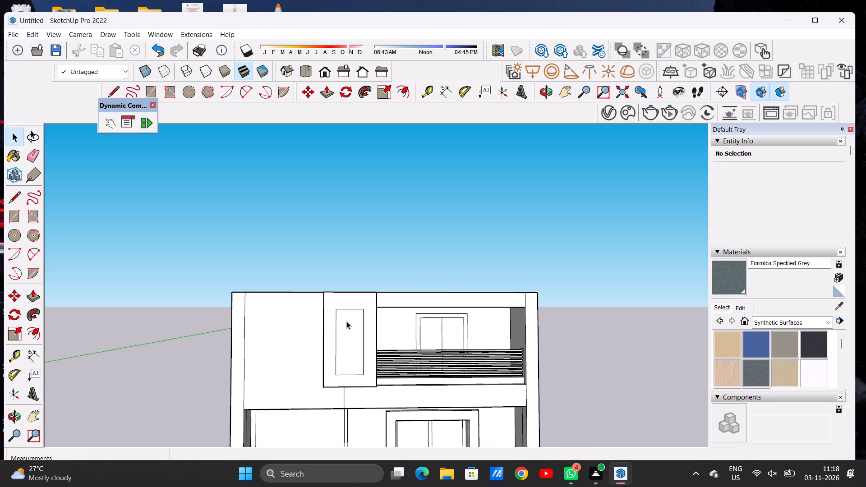
pyautogui.scroll(1, 346, 325)
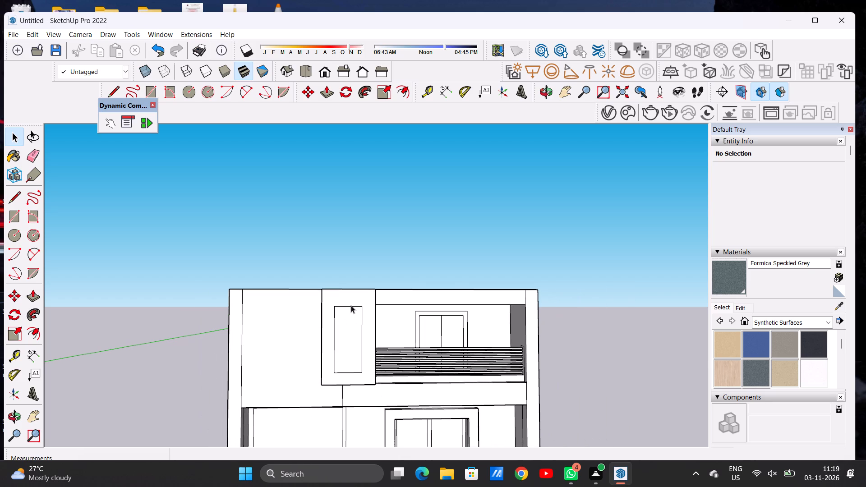
pyautogui.scroll(-4, 349, 305)
pyautogui.scroll(6, 316, 365)
pyautogui.scroll(1, 313, 315)
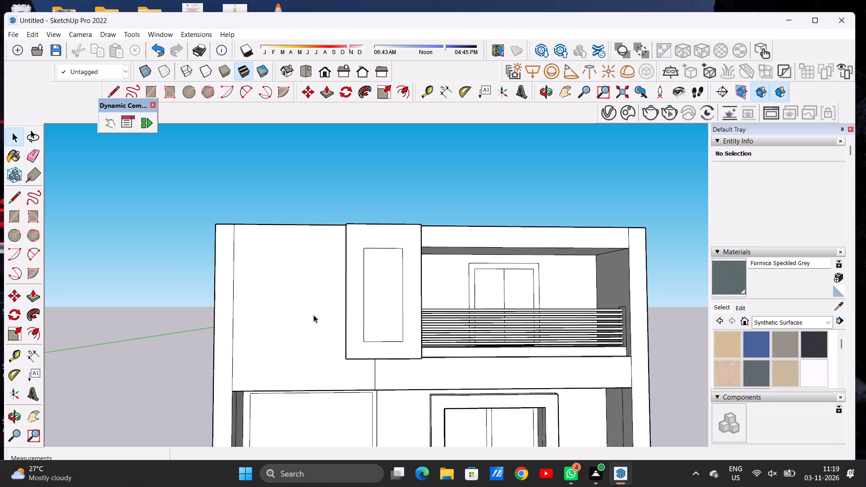
pyautogui.scroll(-7, 300, 325)
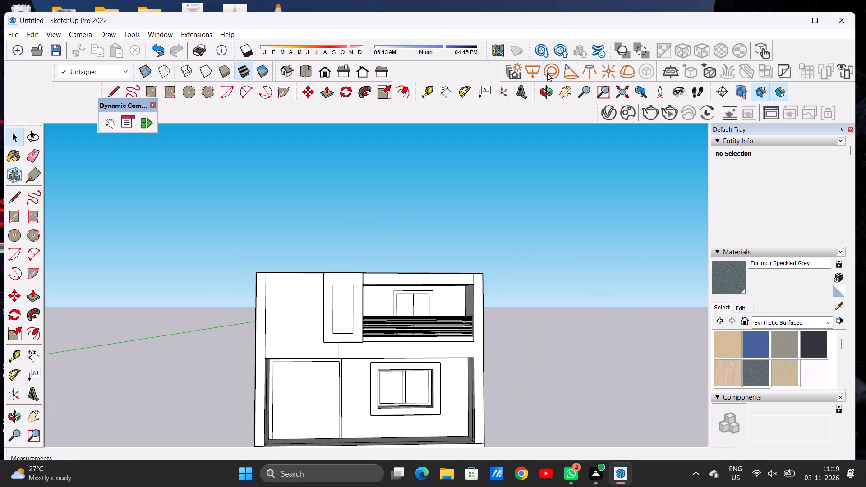
pyautogui.click(547, 85)
pyautogui.moveTo(472, 264); pyautogui.dragTo(340, 322)
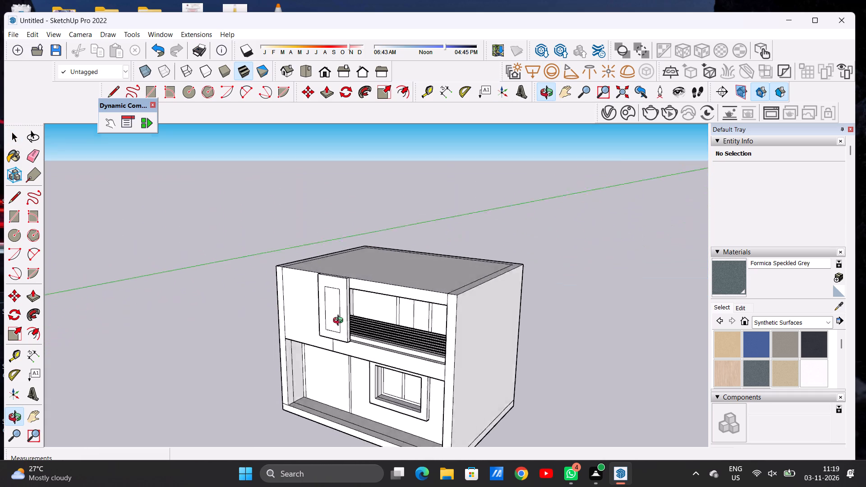
pyautogui.moveTo(340, 322); pyautogui.dragTo(428, 296)
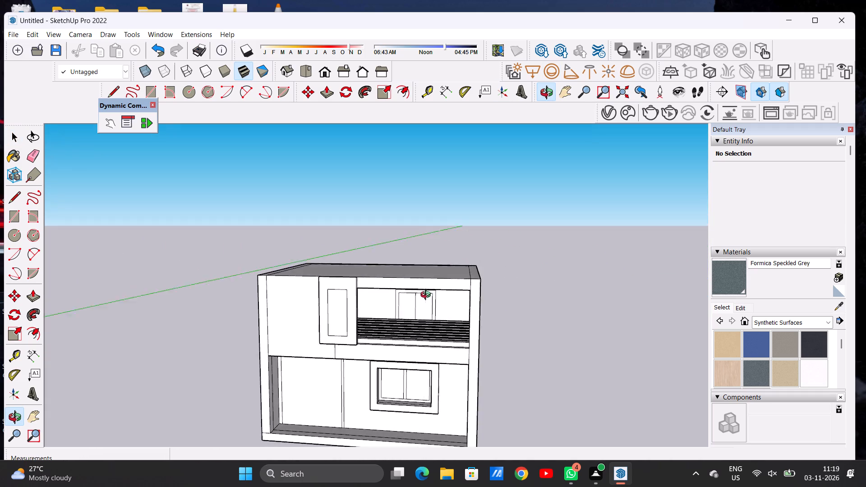
pyautogui.moveTo(428, 296); pyautogui.dragTo(441, 294)
pyautogui.scroll(-5, 467, 316)
pyautogui.click(440, 335)
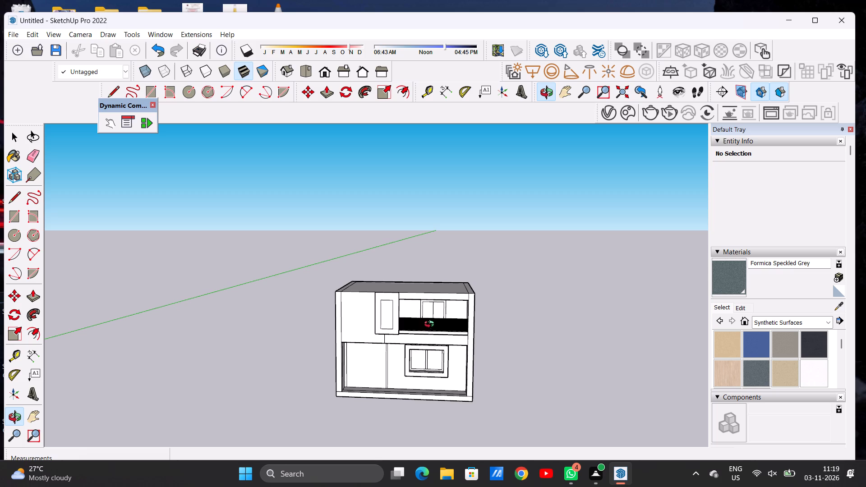
pyautogui.moveTo(428, 347); pyautogui.dragTo(422, 303)
pyautogui.moveTo(485, 335); pyautogui.dragTo(221, 352)
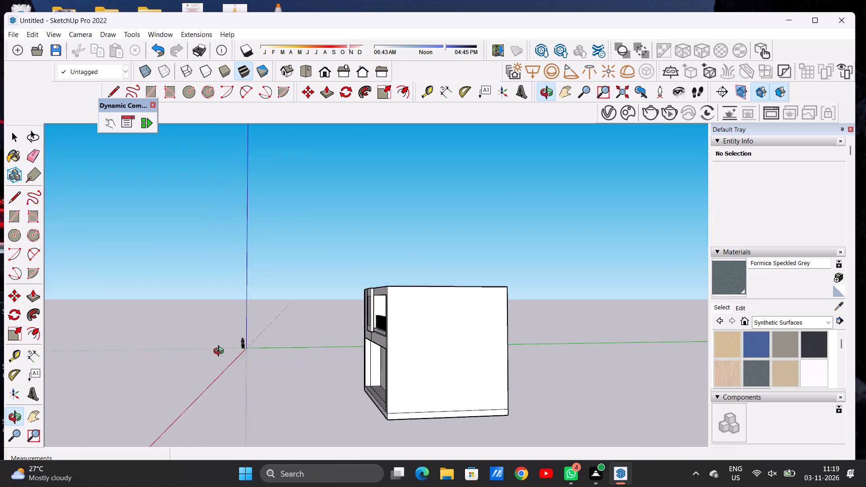
pyautogui.moveTo(221, 352); pyautogui.dragTo(506, 357)
pyautogui.scroll(-2, 335, 363)
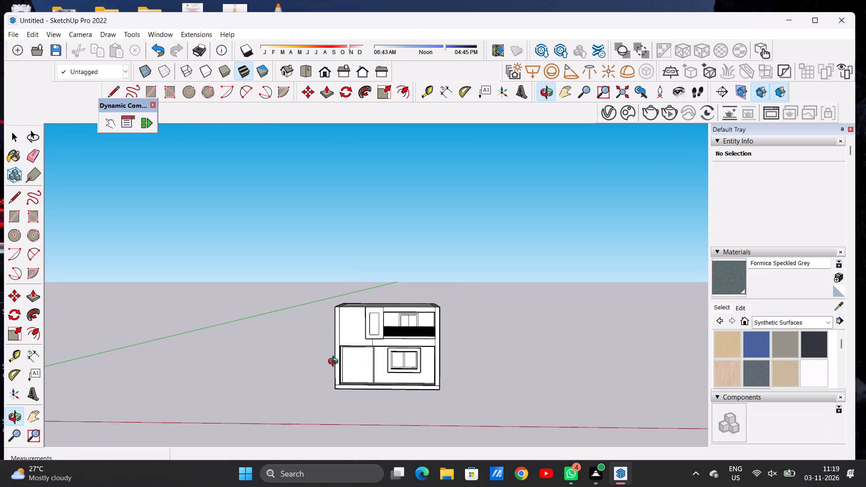
pyautogui.scroll(-4, 335, 363)
pyautogui.scroll(1, 370, 363)
pyautogui.scroll(-1, 370, 363)
pyautogui.scroll(8, 370, 363)
pyautogui.moveTo(353, 330); pyautogui.dragTo(359, 327)
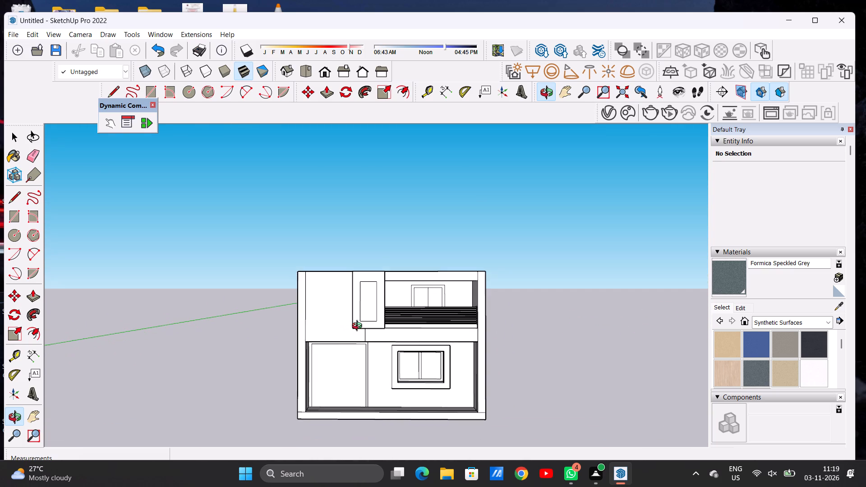
pyautogui.moveTo(359, 327); pyautogui.dragTo(359, 326)
pyautogui.moveTo(359, 326); pyautogui.dragTo(363, 329)
pyautogui.moveTo(369, 325); pyautogui.dragTo(373, 326)
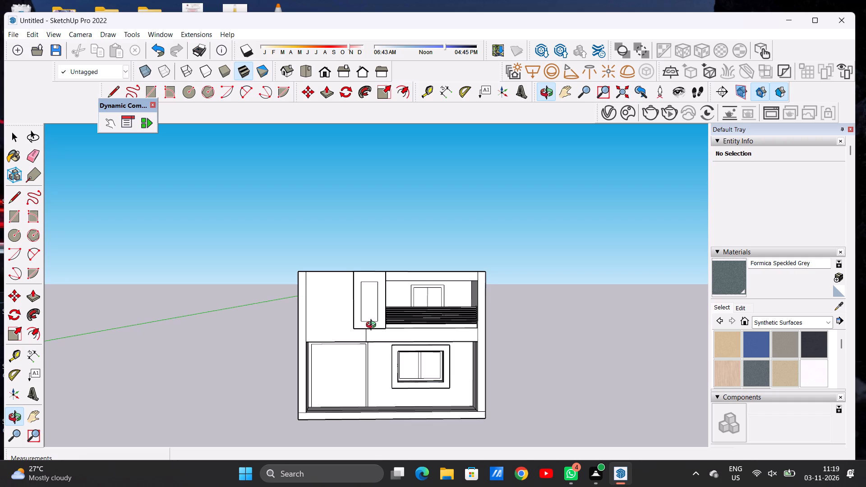
pyautogui.scroll(-2, 364, 340)
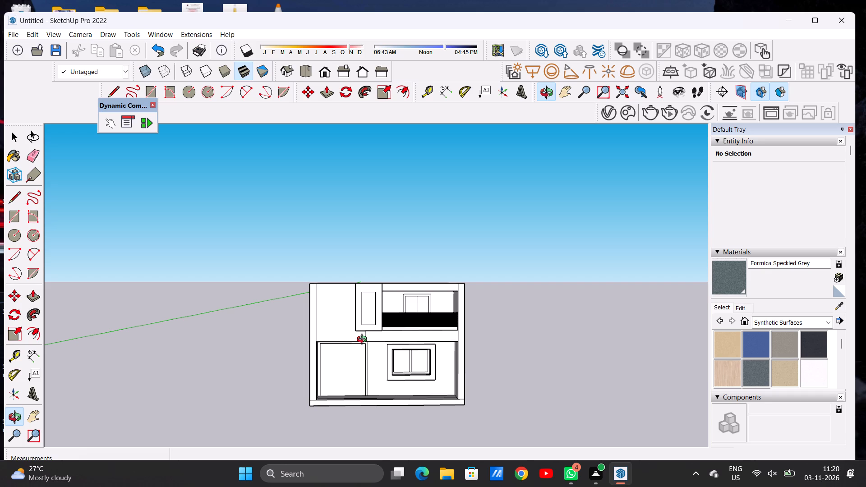
pyautogui.click(370, 339)
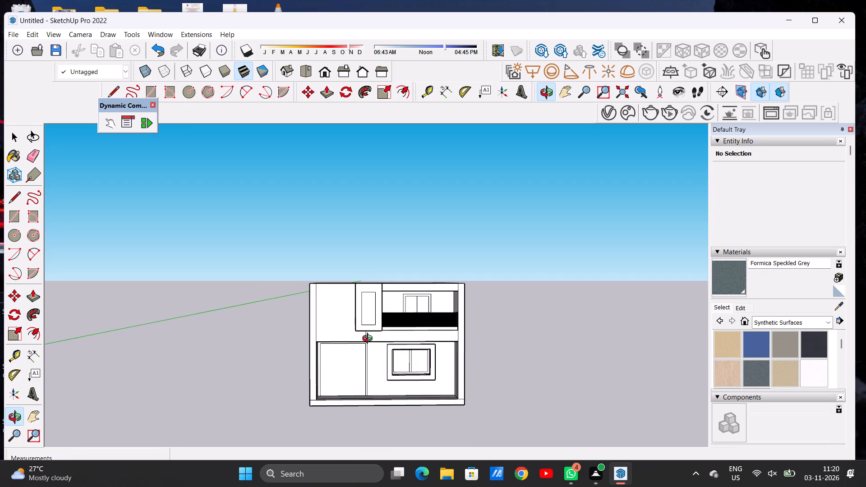
pyautogui.moveTo(368, 338); pyautogui.dragTo(355, 338)
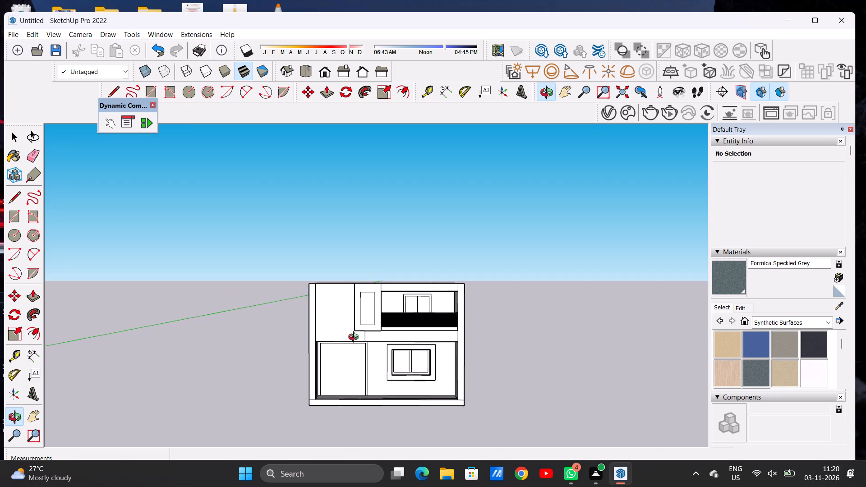
pyautogui.moveTo(355, 338); pyautogui.dragTo(266, 336)
pyautogui.moveTo(318, 343); pyautogui.dragTo(426, 339)
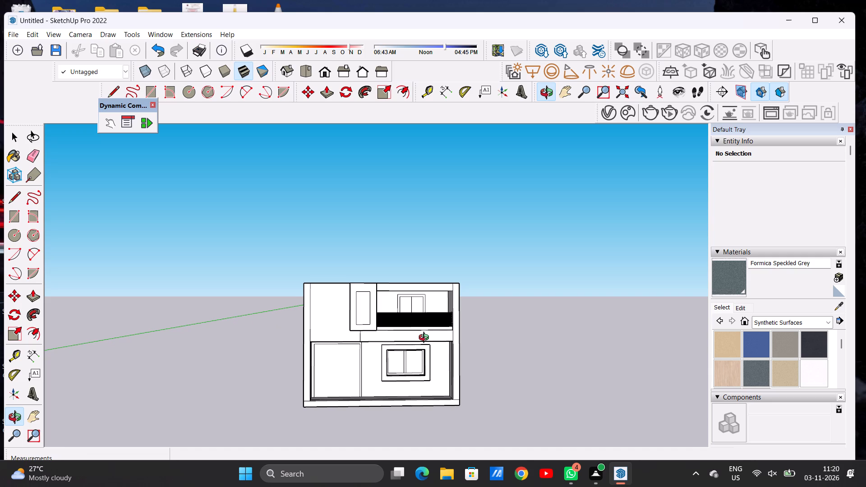
# Push/Pull the narrow perimeter border around the roof up 7' 9" to form walls on the back and both sides.
pyautogui.moveTo(408, 312); pyautogui.dragTo(421, 331)
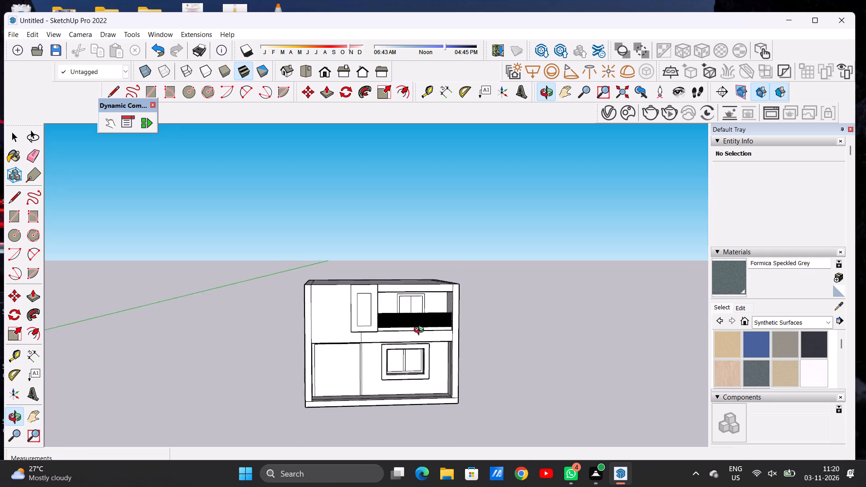
pyautogui.moveTo(421, 331); pyautogui.dragTo(415, 357)
pyautogui.scroll(4, 463, 289)
pyautogui.scroll(-1, 456, 290)
pyautogui.scroll(2, 455, 290)
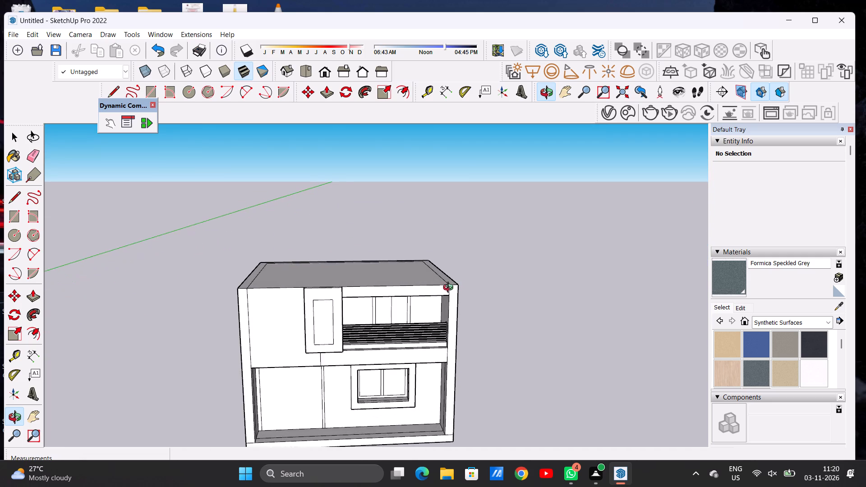
pyautogui.scroll(1, 450, 289)
pyautogui.scroll(-1, 440, 281)
pyautogui.scroll(1, 440, 281)
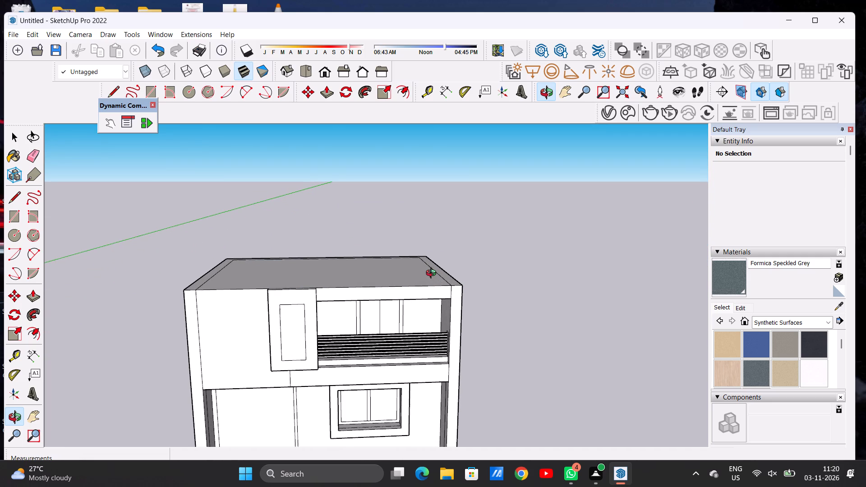
pyautogui.moveTo(411, 268); pyautogui.dragTo(387, 354)
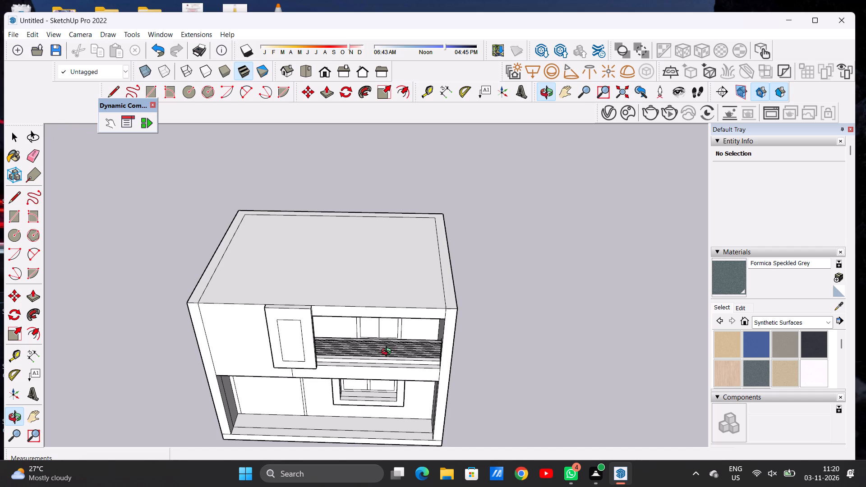
pyautogui.press('space')
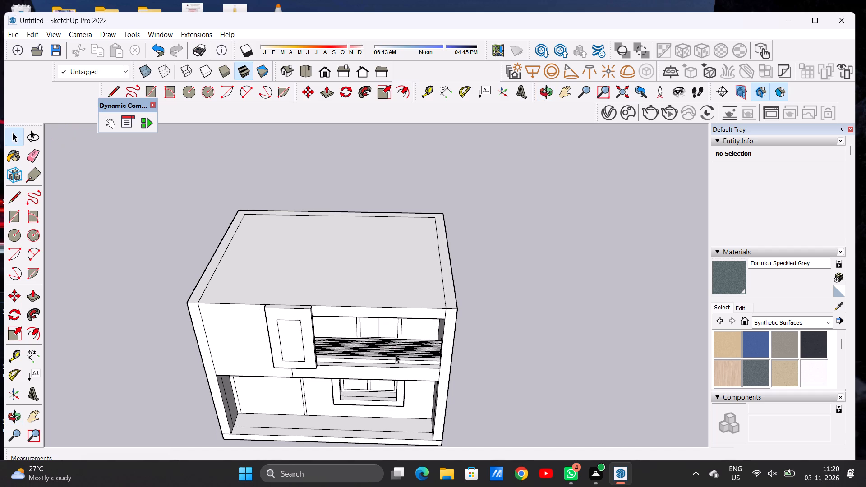
pyautogui.scroll(-1, 439, 352)
pyautogui.scroll(1, 439, 352)
pyautogui.scroll(-3, 439, 352)
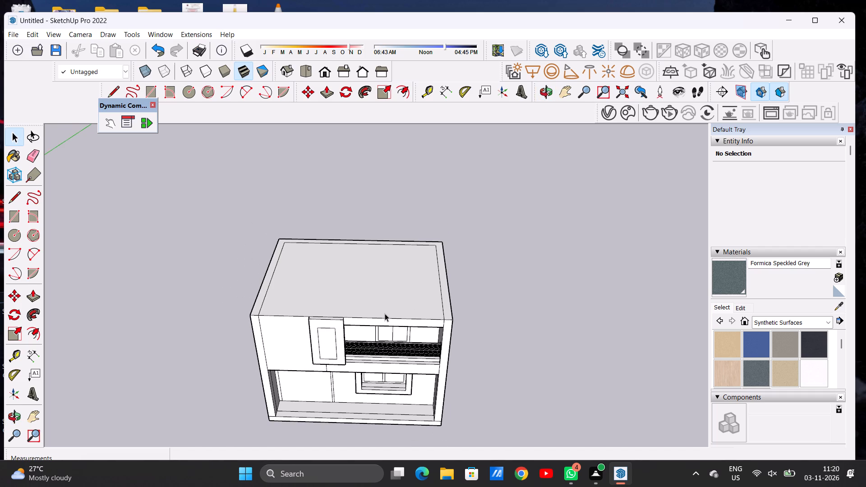
pyautogui.press('p')
pyautogui.scroll(2, 442, 301)
pyautogui.scroll(-1, 443, 303)
pyautogui.scroll(3, 444, 303)
pyautogui.click(453, 317)
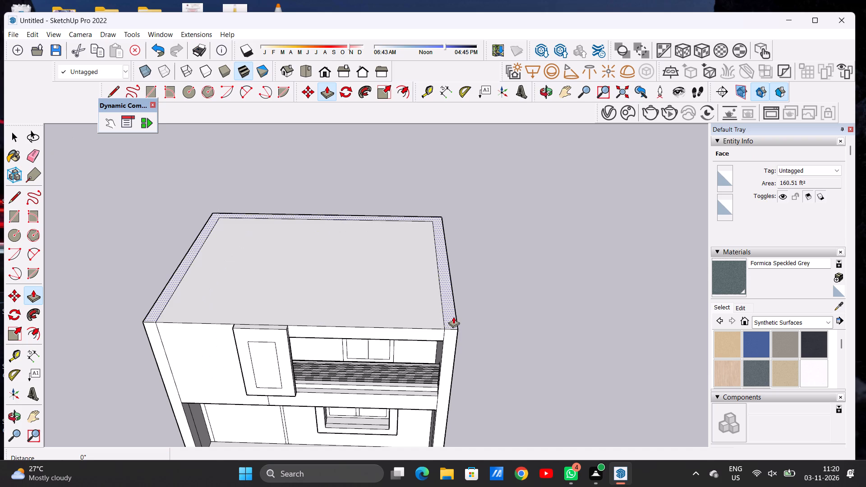
pyautogui.click(461, 266)
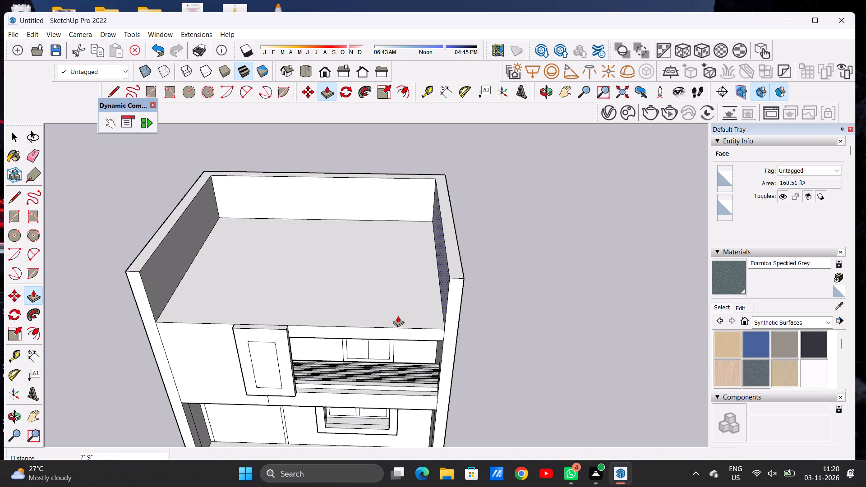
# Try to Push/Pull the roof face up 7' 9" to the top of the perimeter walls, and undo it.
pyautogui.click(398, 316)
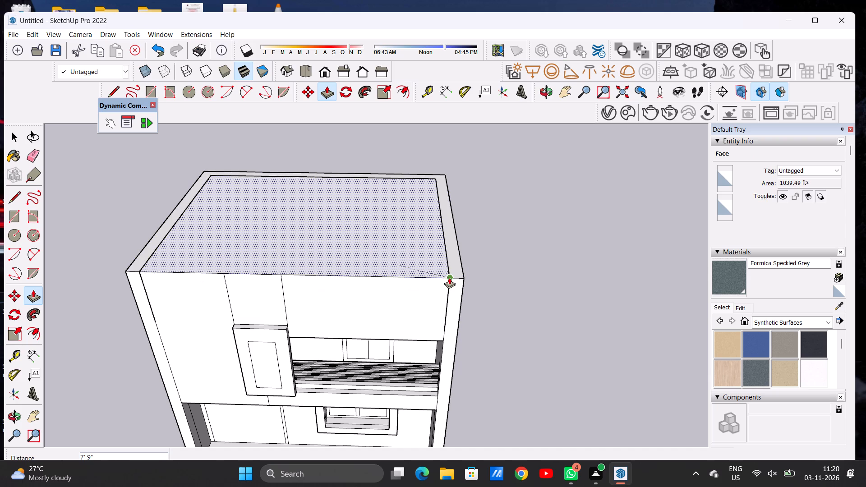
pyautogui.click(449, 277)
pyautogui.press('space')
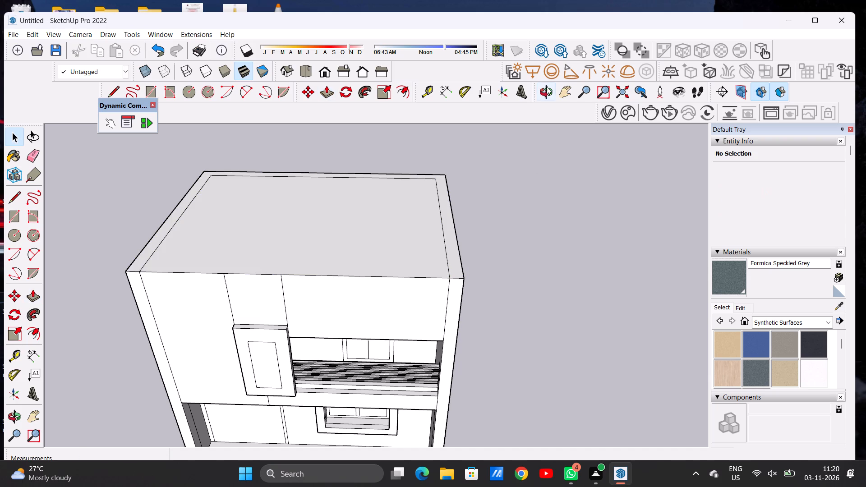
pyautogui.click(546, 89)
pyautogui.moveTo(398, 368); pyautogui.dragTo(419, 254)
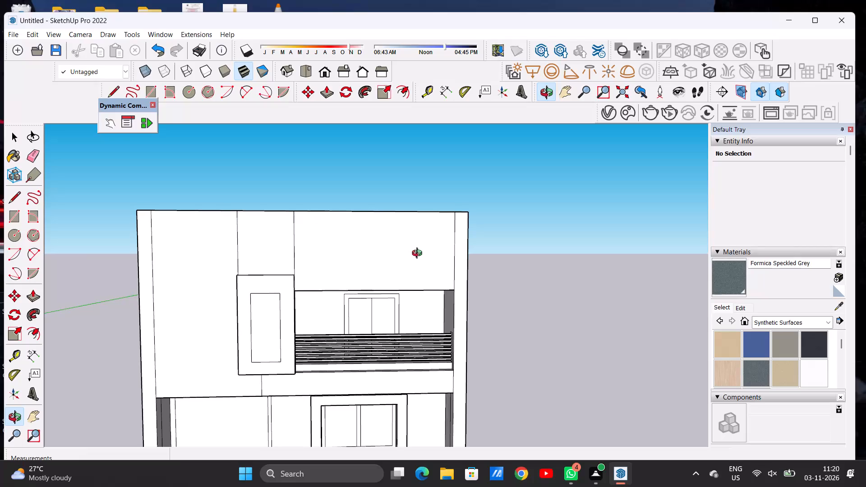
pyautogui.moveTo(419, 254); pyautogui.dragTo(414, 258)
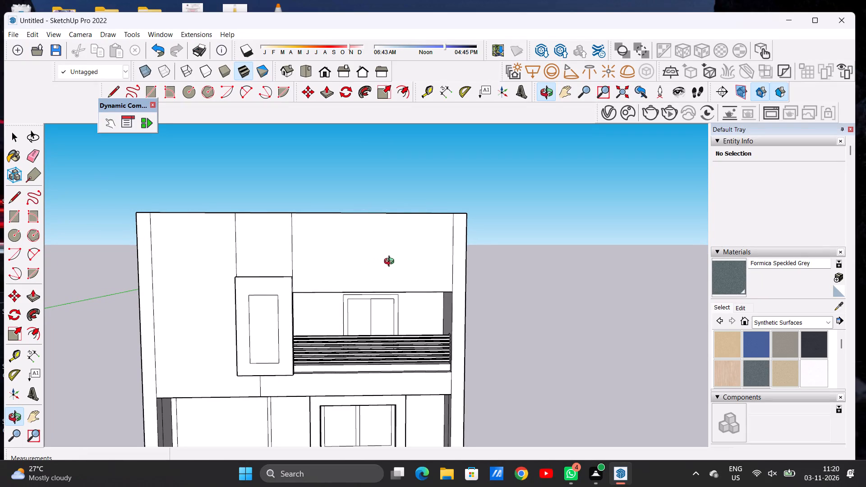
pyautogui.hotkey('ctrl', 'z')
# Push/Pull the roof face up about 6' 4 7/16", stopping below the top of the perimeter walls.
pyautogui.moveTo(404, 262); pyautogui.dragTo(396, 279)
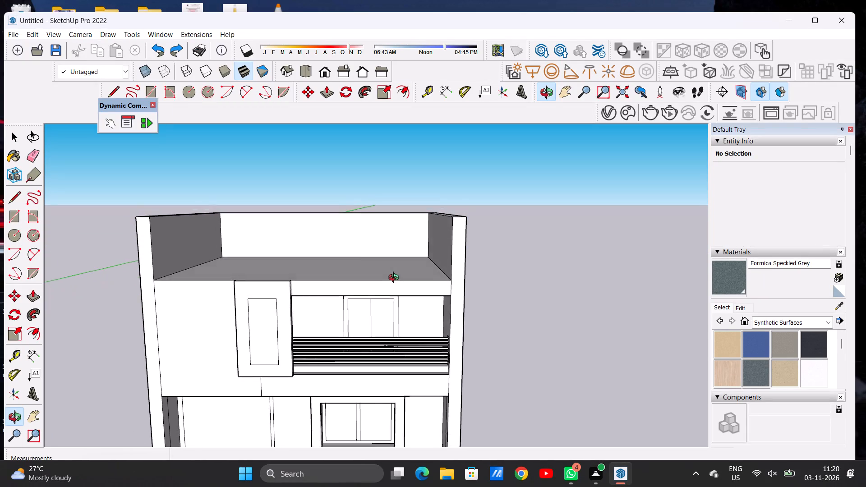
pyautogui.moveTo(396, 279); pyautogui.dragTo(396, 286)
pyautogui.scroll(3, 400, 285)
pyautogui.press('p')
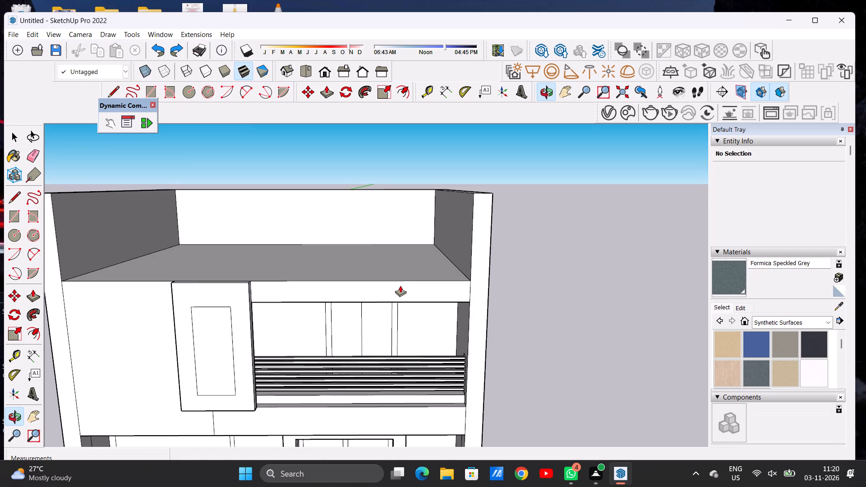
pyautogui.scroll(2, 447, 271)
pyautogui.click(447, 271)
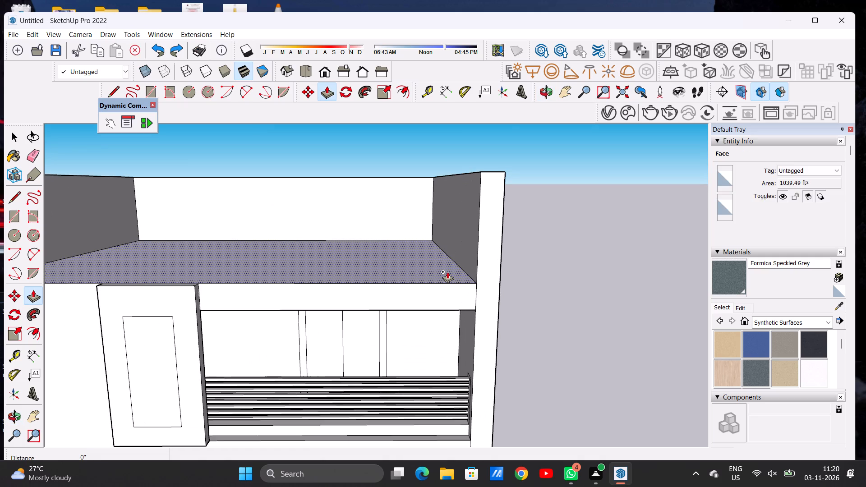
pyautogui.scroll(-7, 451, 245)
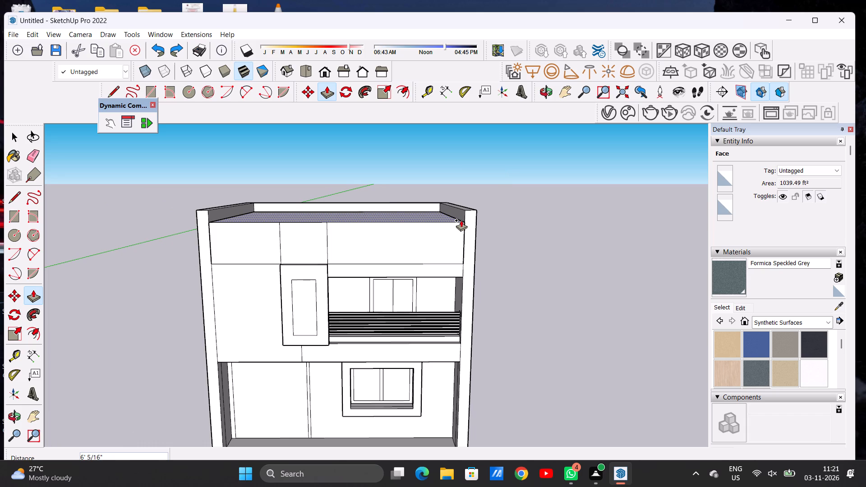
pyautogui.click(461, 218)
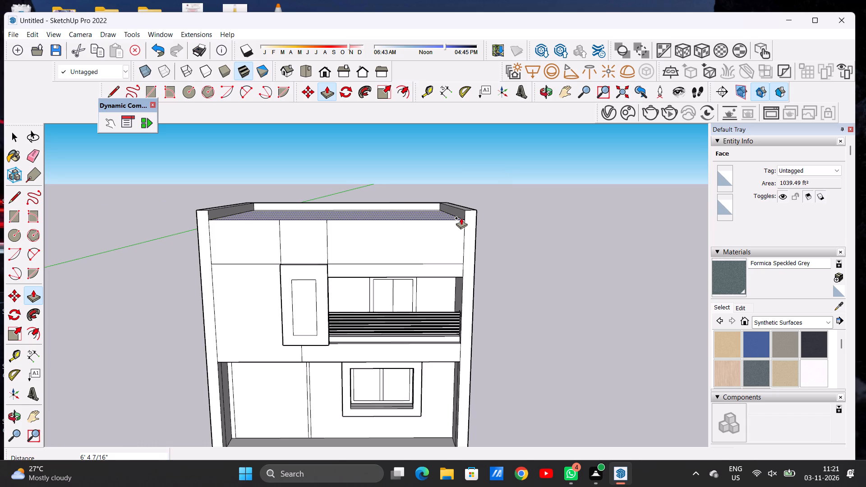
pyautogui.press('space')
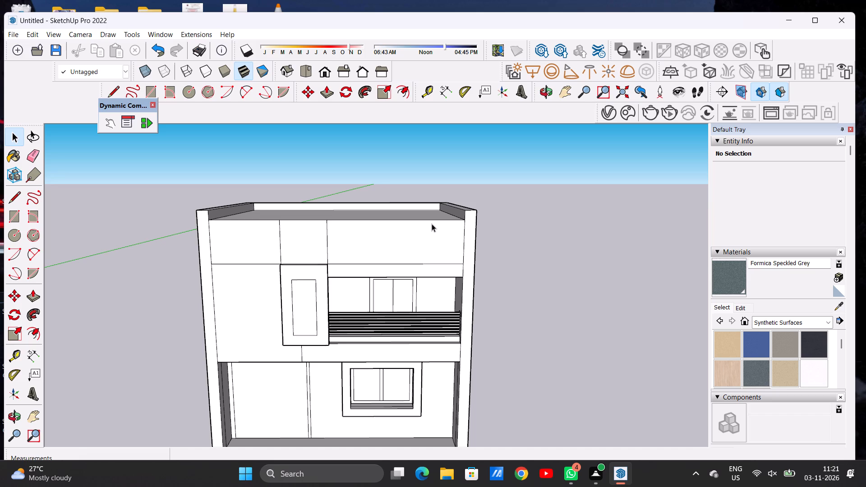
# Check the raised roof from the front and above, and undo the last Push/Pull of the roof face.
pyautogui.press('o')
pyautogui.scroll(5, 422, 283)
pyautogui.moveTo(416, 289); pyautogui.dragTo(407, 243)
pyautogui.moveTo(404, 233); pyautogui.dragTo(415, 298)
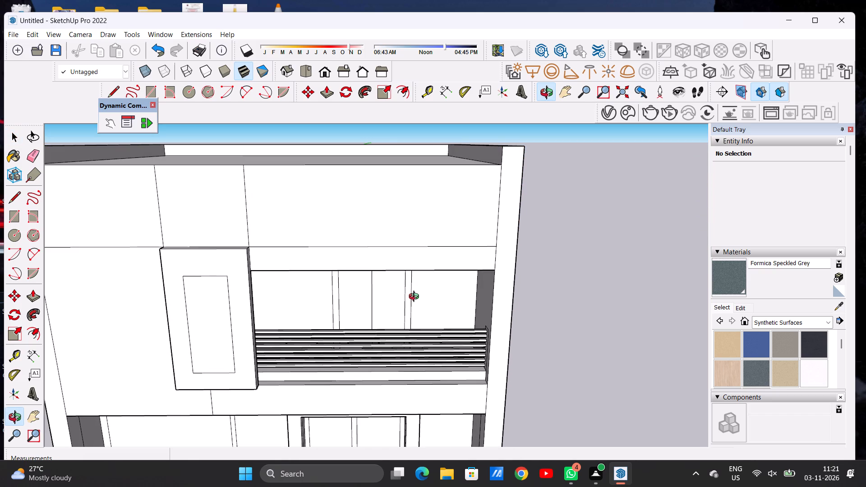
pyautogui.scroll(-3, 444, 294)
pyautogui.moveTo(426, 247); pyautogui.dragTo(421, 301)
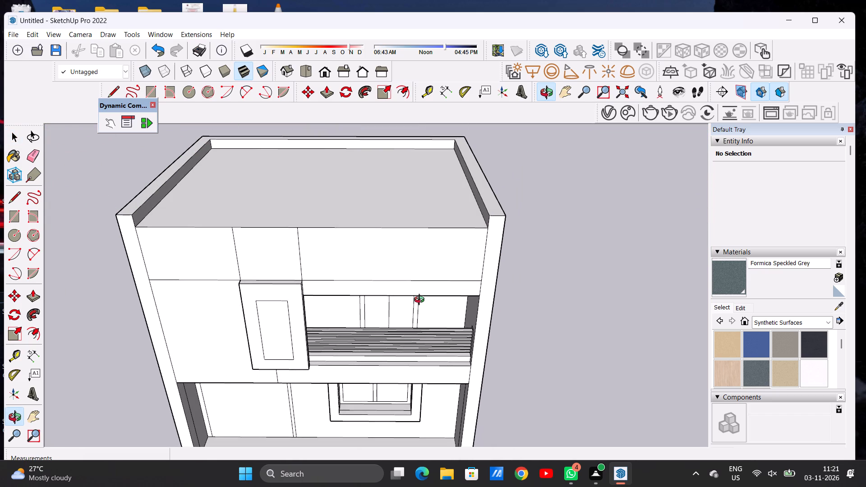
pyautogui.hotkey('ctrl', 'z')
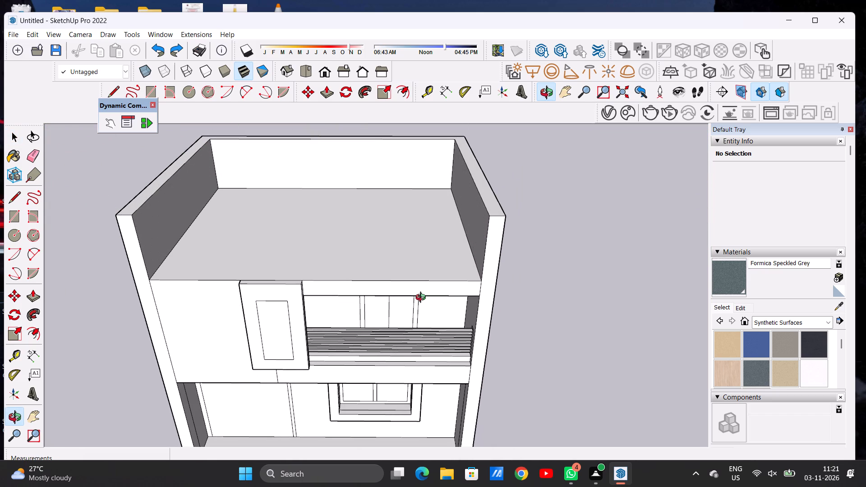
# Draw a line across the roof between the side walls, parallel to the front edge and about 2' 6" behind it.
pyautogui.moveTo(409, 261); pyautogui.dragTo(412, 349)
pyautogui.scroll(2, 322, 290)
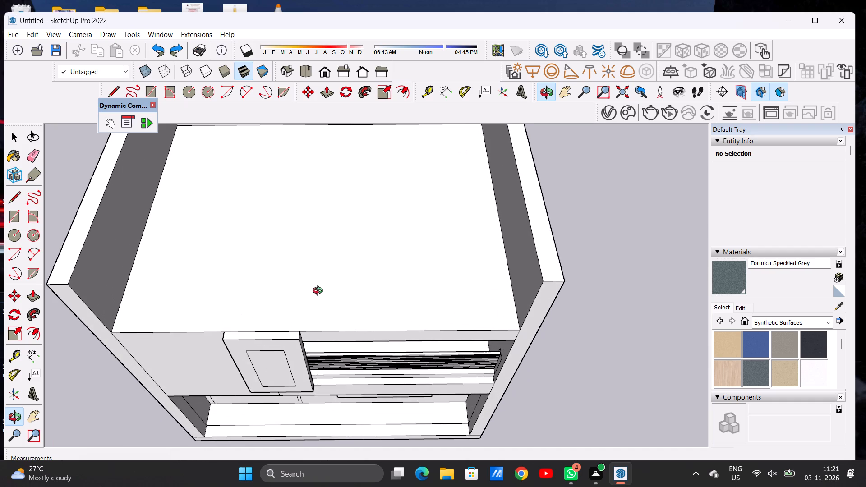
pyautogui.press('l')
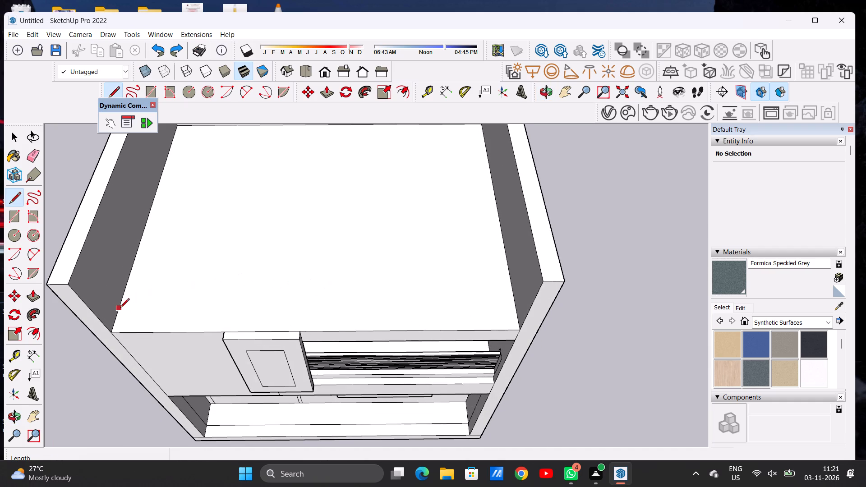
pyautogui.click(120, 309)
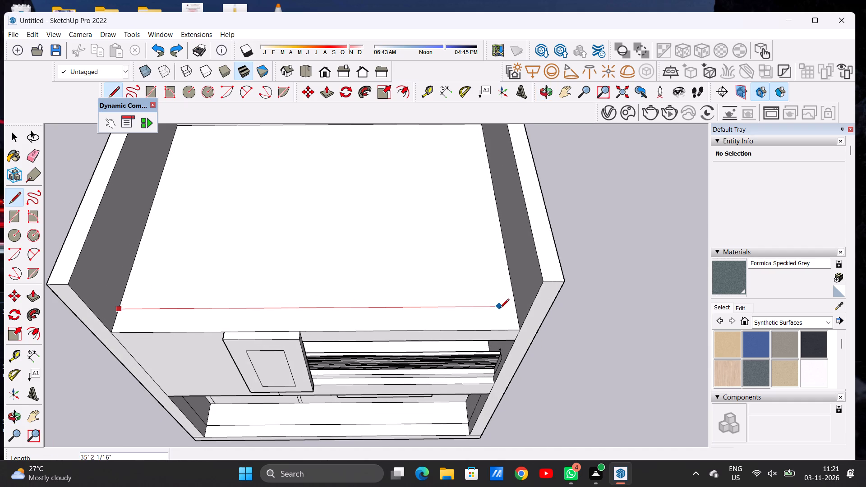
pyautogui.click(516, 308)
pyautogui.press('space')
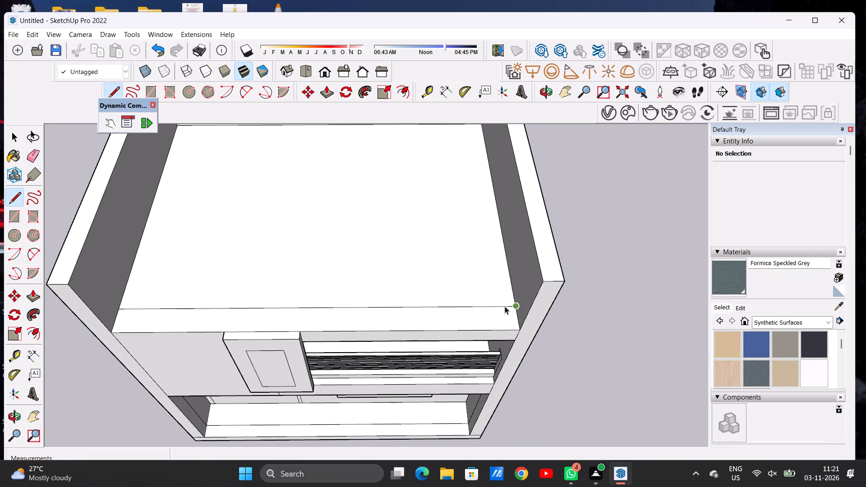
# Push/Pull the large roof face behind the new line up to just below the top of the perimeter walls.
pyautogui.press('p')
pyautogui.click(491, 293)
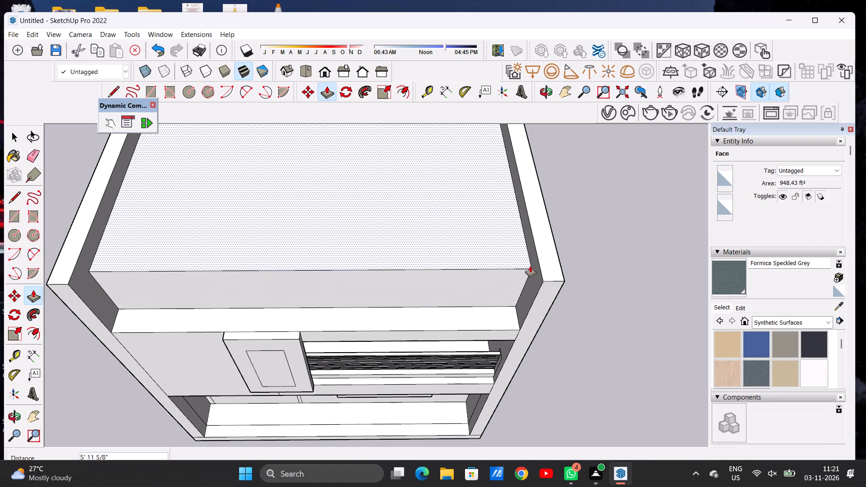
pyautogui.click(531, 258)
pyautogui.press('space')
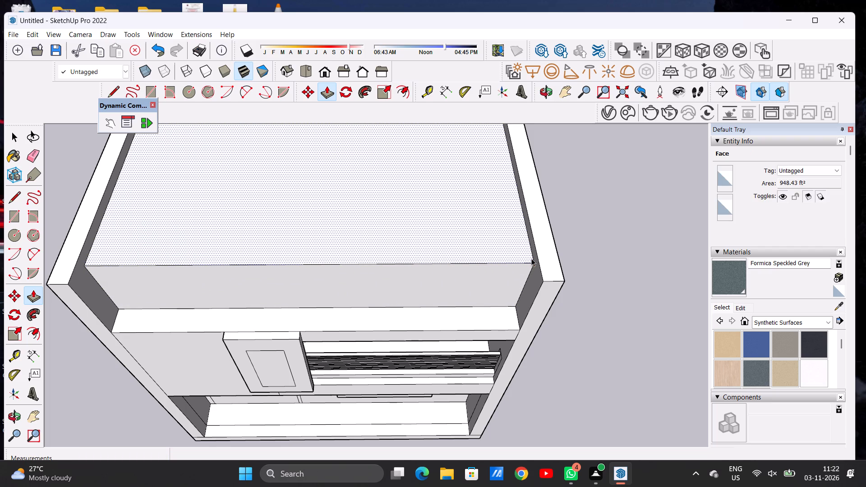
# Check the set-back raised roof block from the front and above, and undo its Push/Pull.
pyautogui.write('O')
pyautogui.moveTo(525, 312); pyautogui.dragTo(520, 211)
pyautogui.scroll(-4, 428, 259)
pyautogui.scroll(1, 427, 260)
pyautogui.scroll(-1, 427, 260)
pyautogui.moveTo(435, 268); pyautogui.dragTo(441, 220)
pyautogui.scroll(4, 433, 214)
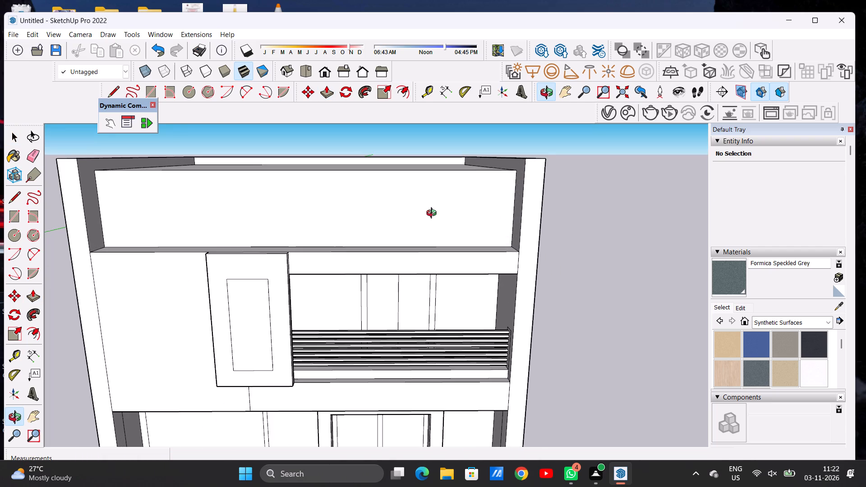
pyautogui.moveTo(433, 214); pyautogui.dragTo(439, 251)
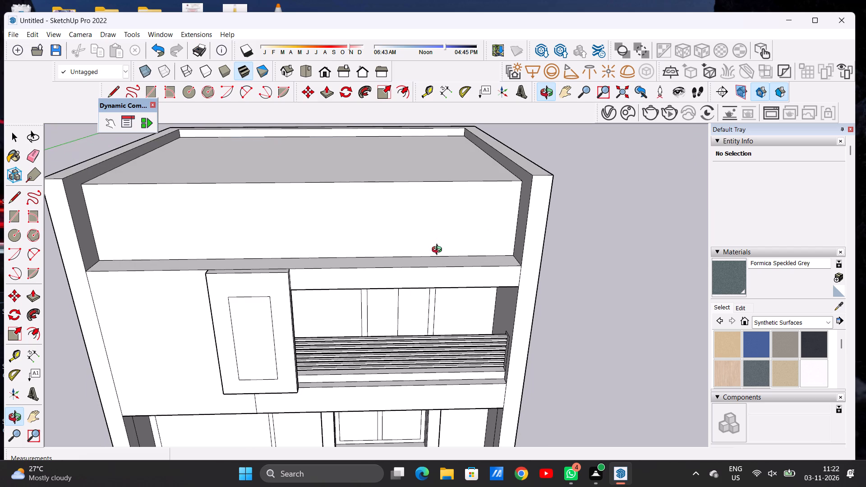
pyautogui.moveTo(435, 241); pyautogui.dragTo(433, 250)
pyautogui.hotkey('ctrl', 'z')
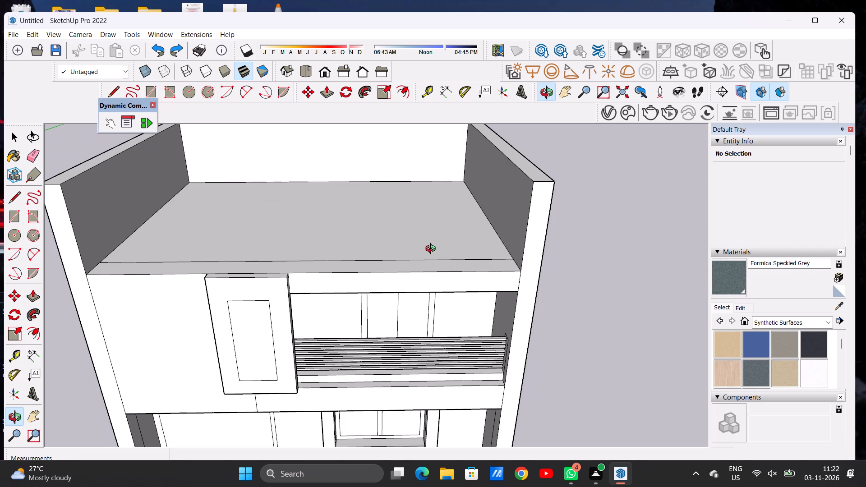
# Draw a line about 2' 5 13/16" long across the roof's front strip, from the projecting strip's balcony-side corner to the setback line.
pyautogui.moveTo(427, 233); pyautogui.dragTo(431, 296)
pyautogui.press('l')
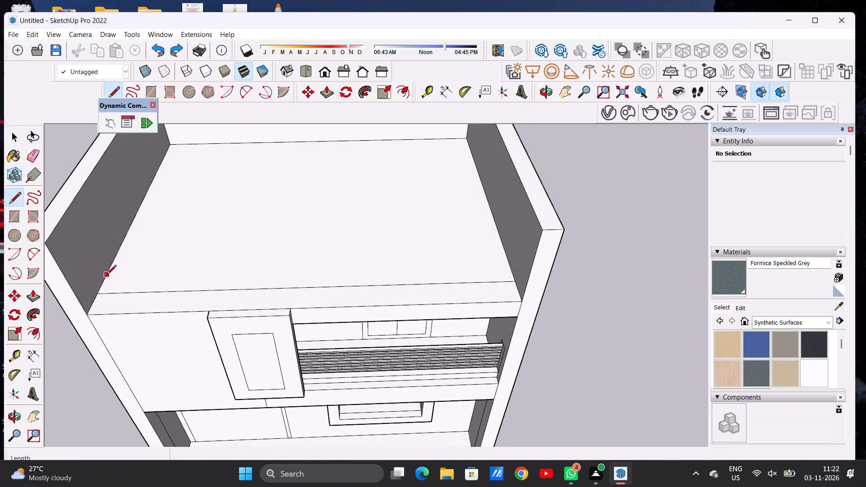
pyautogui.click(287, 307)
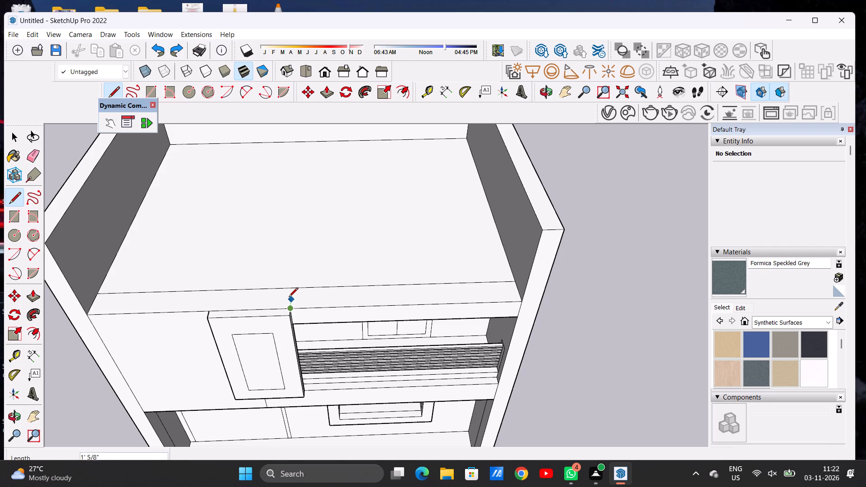
pyautogui.click(290, 291)
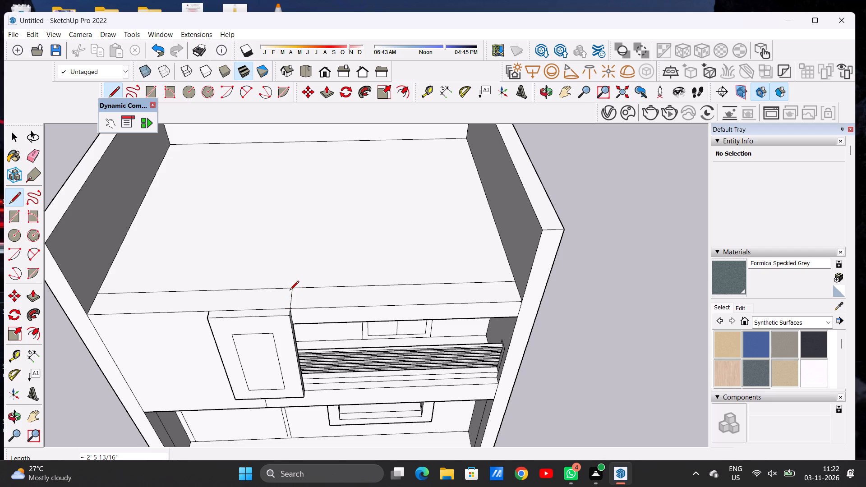
# Erase the part of the setback line on the roof side away from the balcony.
pyautogui.press('e')
pyautogui.moveTo(263, 284); pyautogui.dragTo(262, 293)
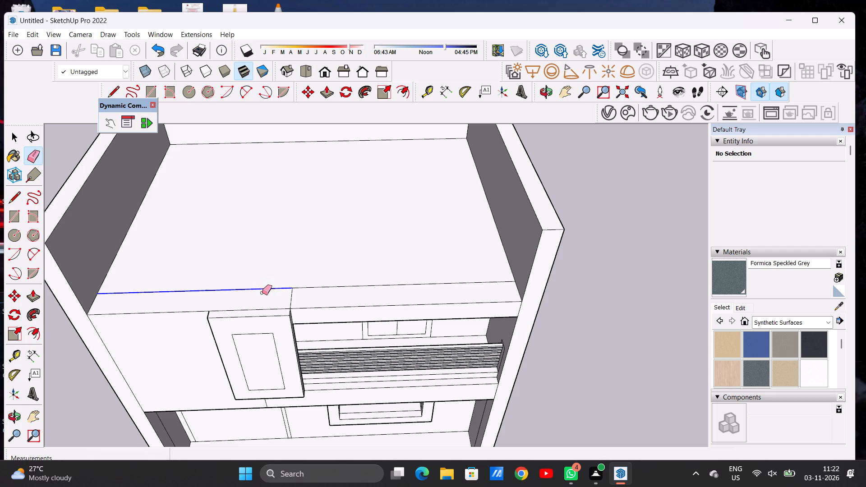
pyautogui.press('space')
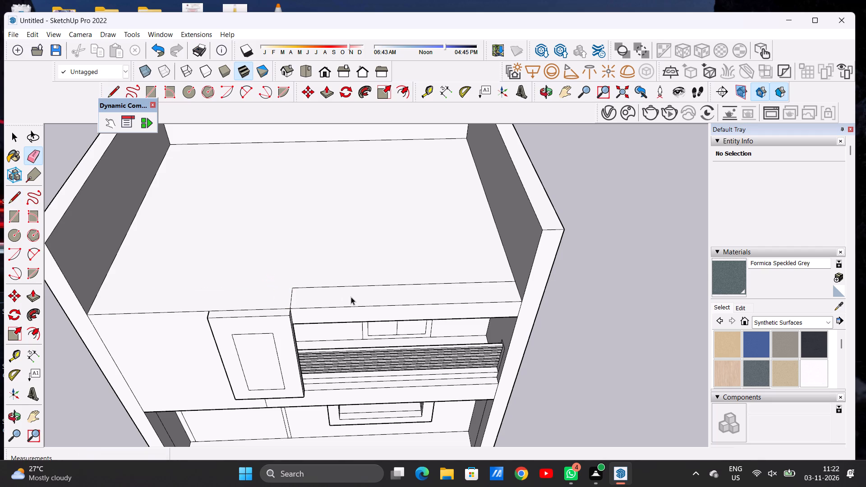
# Draw a line about 19' 9 5/16" long across the roof strip above the balcony, from its short edge's midpoint to the side wall.
pyautogui.scroll(-3, 357, 319)
pyautogui.scroll(4, 455, 303)
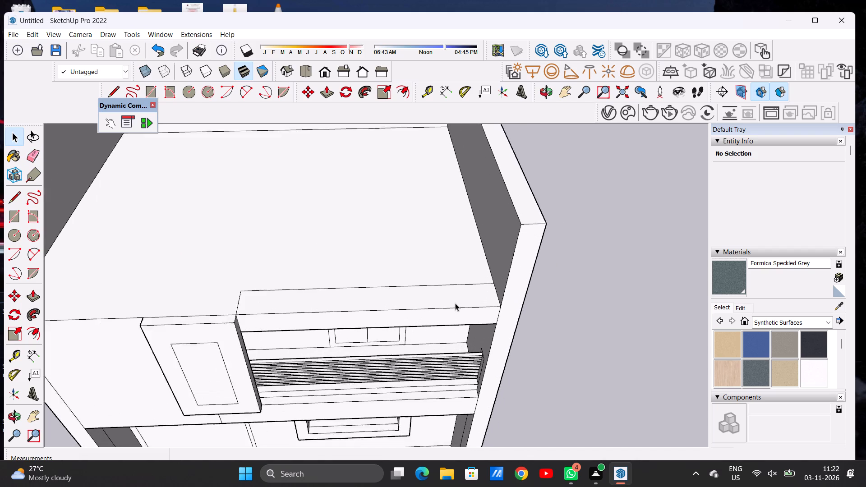
pyautogui.scroll(1, 455, 303)
pyautogui.press('l')
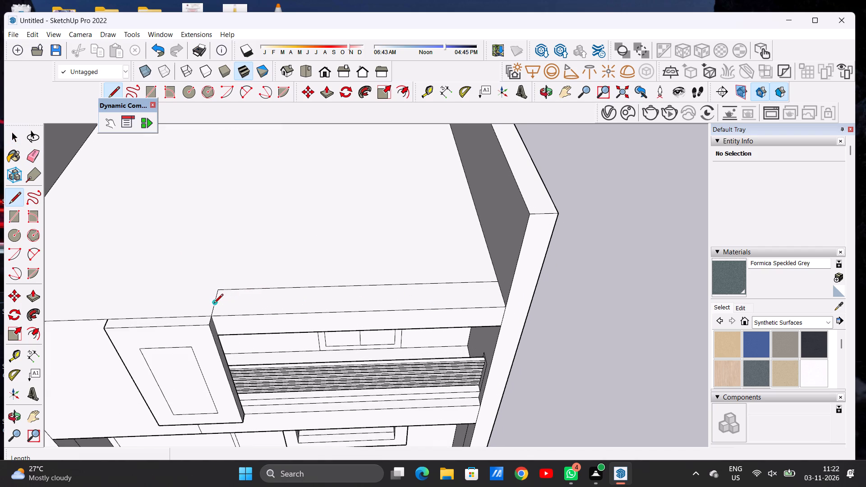
pyautogui.click(214, 304)
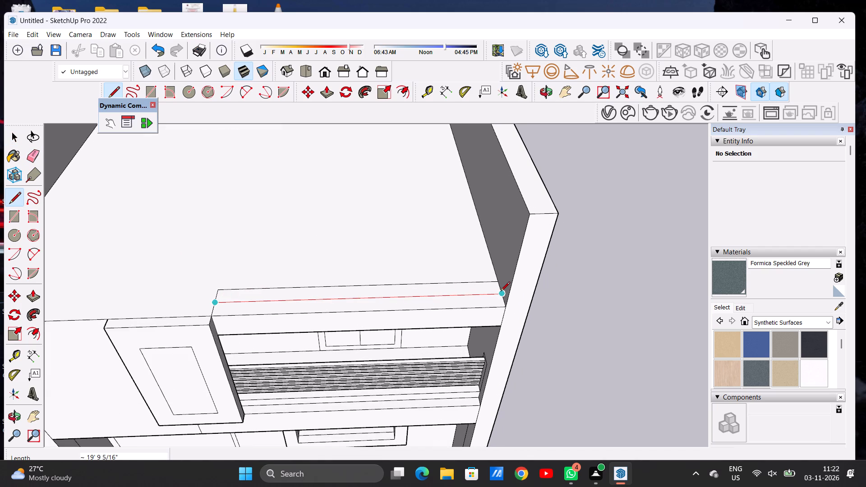
pyautogui.click(501, 292)
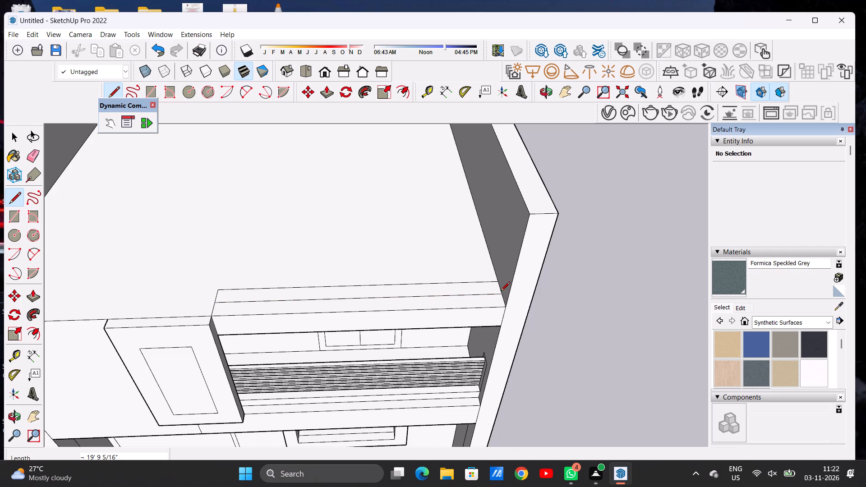
pyautogui.press('space')
# Push/Pull the rear half of the roof strip above the balcony up to the top of the perimeter walls.
pyautogui.write('P')
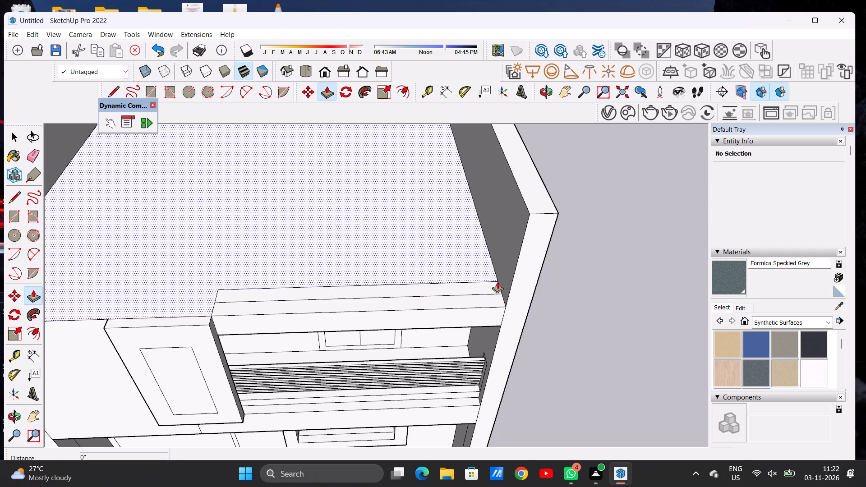
pyautogui.click(497, 282)
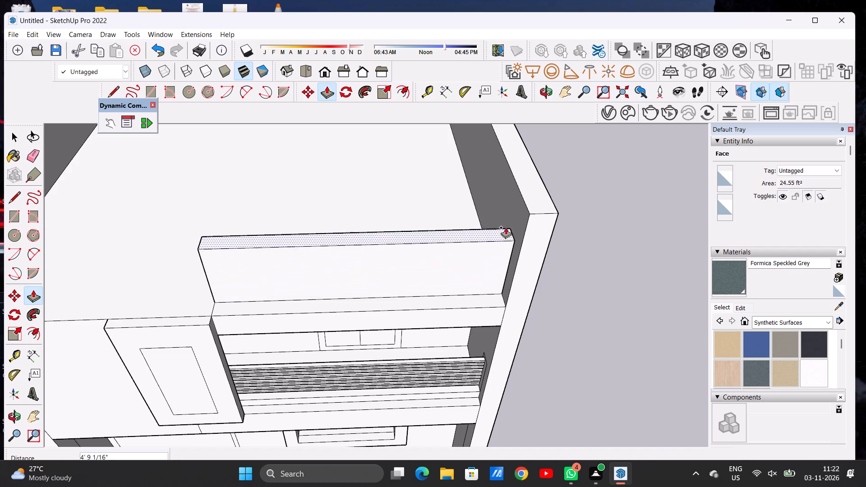
pyautogui.click(529, 200)
pyautogui.press('space')
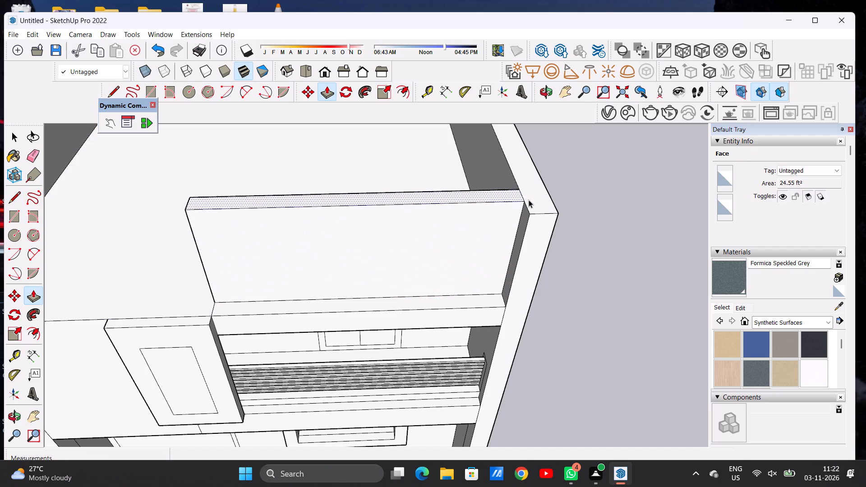
# Examine the new rooftop wall above the balcony from the front, the side and above.
pyautogui.press('o')
pyautogui.moveTo(453, 284); pyautogui.dragTo(458, 187)
pyautogui.scroll(-3, 342, 321)
pyautogui.scroll(1, 337, 325)
pyautogui.scroll(-4, 337, 325)
pyautogui.moveTo(341, 326); pyautogui.dragTo(334, 287)
pyautogui.scroll(-6, 532, 274)
pyautogui.scroll(9, 451, 276)
pyautogui.moveTo(441, 254); pyautogui.dragTo(436, 276)
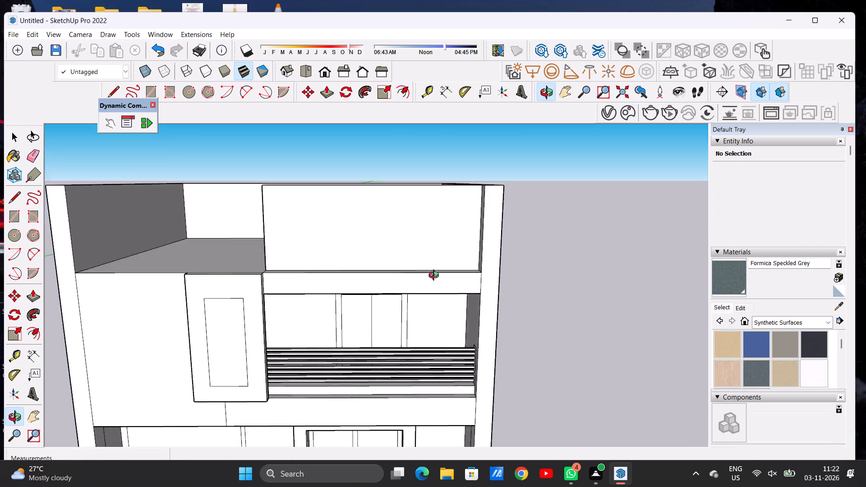
pyautogui.moveTo(436, 276); pyautogui.dragTo(447, 321)
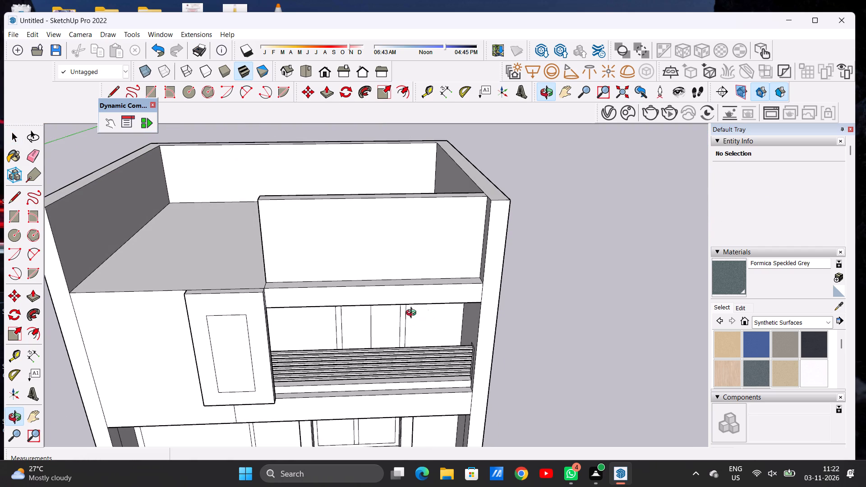
pyautogui.moveTo(393, 307); pyautogui.dragTo(207, 321)
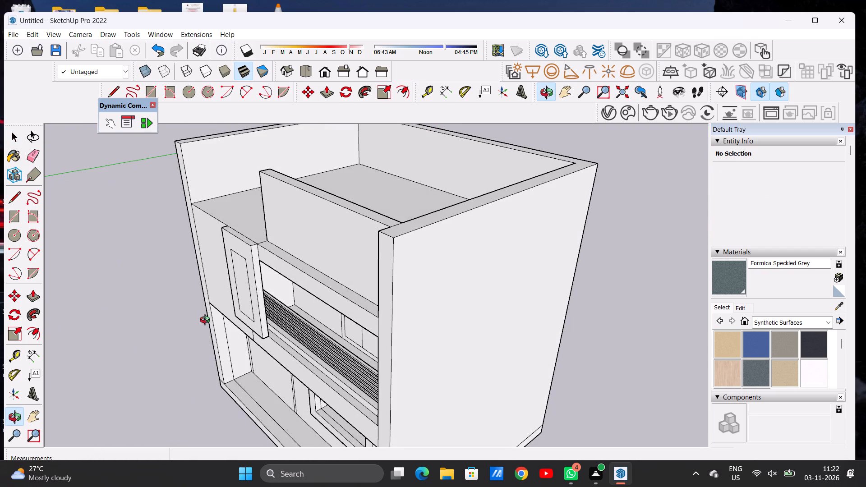
pyautogui.moveTo(207, 321); pyautogui.dragTo(217, 320)
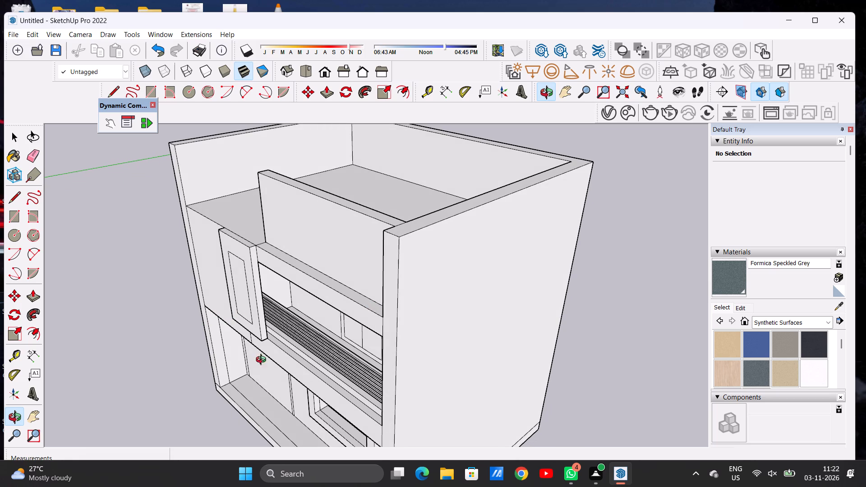
pyautogui.moveTo(303, 349); pyautogui.dragTo(369, 299)
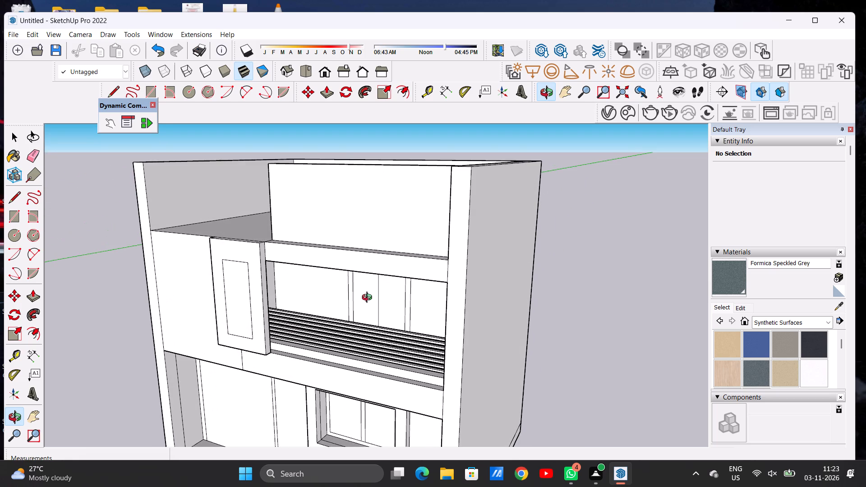
pyautogui.moveTo(300, 367); pyautogui.dragTo(418, 339)
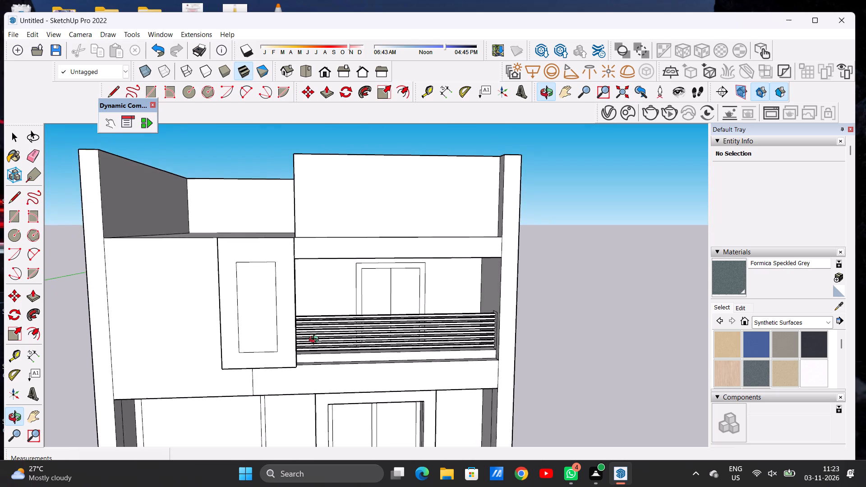
pyautogui.scroll(-3, 301, 340)
pyautogui.scroll(1, 301, 340)
pyautogui.scroll(-5, 301, 340)
pyautogui.moveTo(359, 336); pyautogui.dragTo(265, 383)
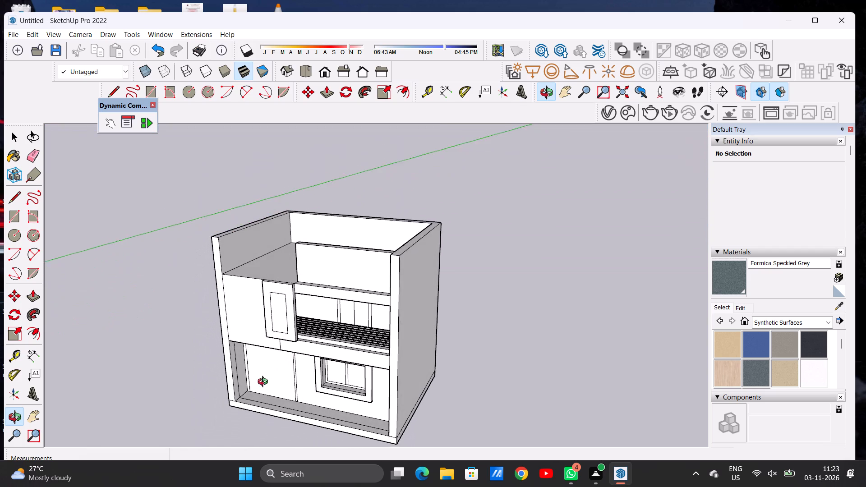
pyautogui.moveTo(265, 383); pyautogui.dragTo(263, 391)
pyautogui.scroll(9, 295, 310)
pyautogui.moveTo(314, 271); pyautogui.dragTo(295, 327)
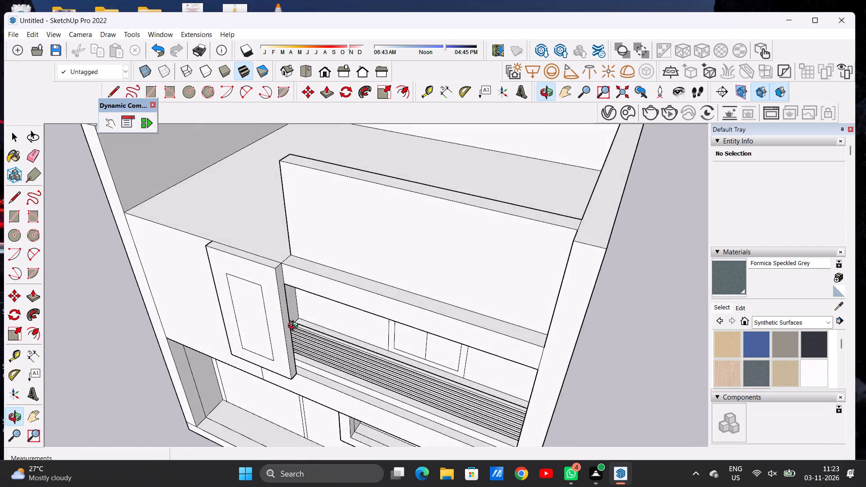
pyautogui.moveTo(295, 327); pyautogui.dragTo(410, 298)
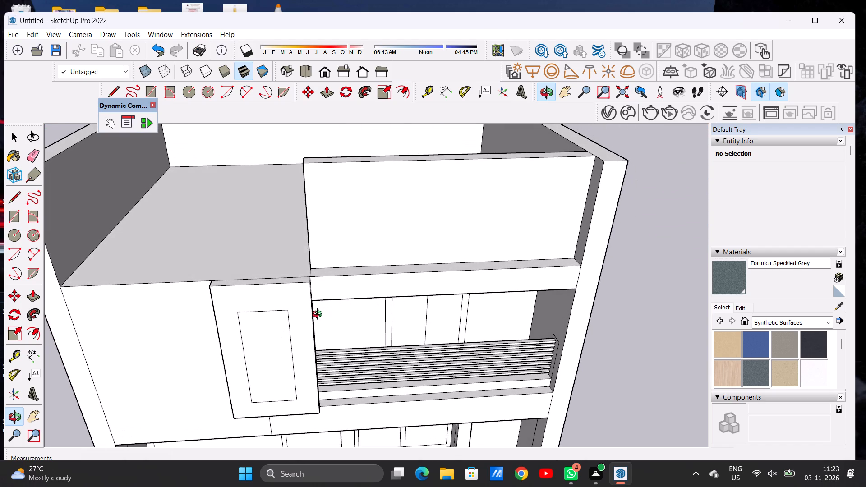
pyautogui.scroll(-3, 319, 315)
pyautogui.moveTo(372, 328); pyautogui.dragTo(344, 268)
pyautogui.moveTo(344, 268); pyautogui.dragTo(351, 266)
pyautogui.scroll(-4, 347, 299)
pyautogui.moveTo(364, 304); pyautogui.dragTo(362, 283)
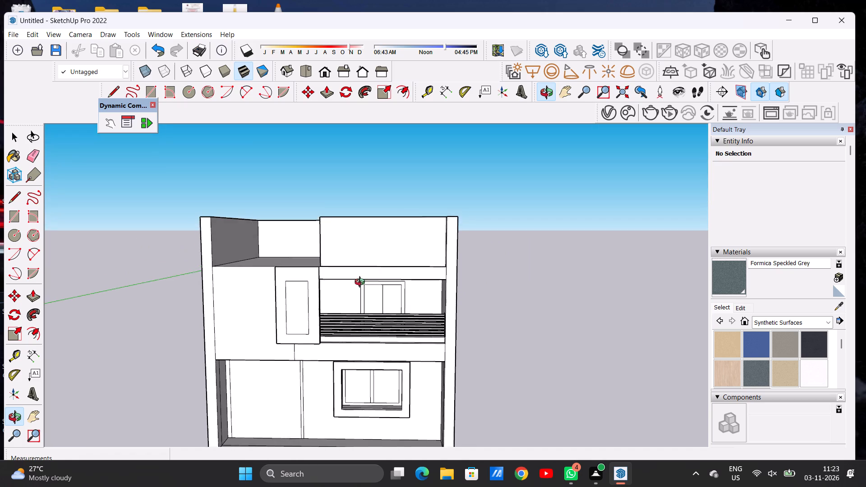
pyautogui.moveTo(362, 283); pyautogui.dragTo(360, 290)
pyautogui.scroll(1, 399, 227)
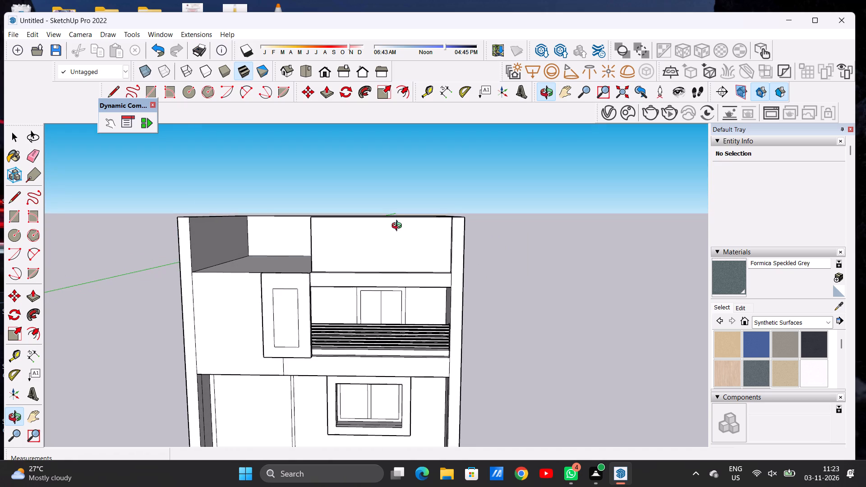
pyautogui.scroll(1, 399, 227)
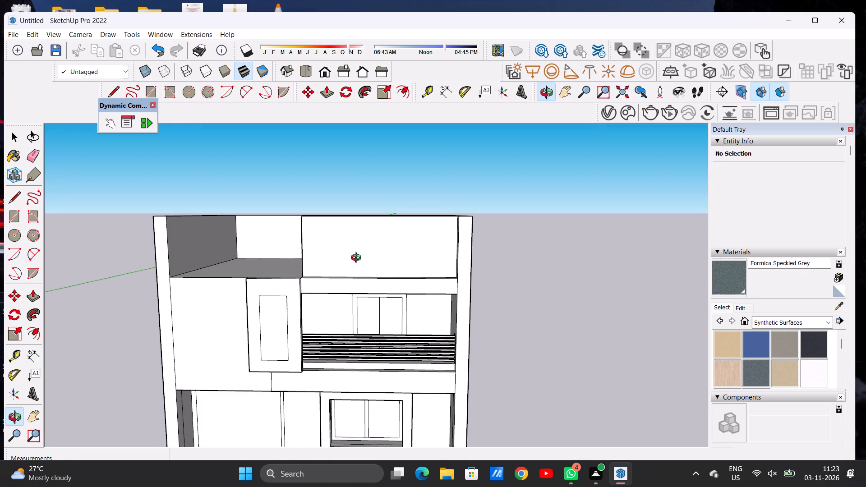
# Push/Pull the projecting facade strip's top face up 7' 9", level with the top of the new rooftop wall.
pyautogui.moveTo(339, 279); pyautogui.dragTo(278, 398)
pyautogui.scroll(5, 289, 290)
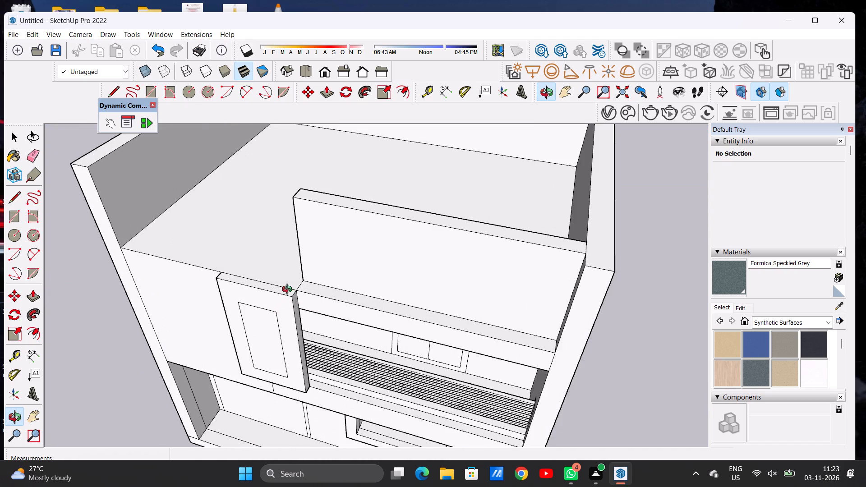
pyautogui.scroll(1, 289, 290)
pyautogui.press('space')
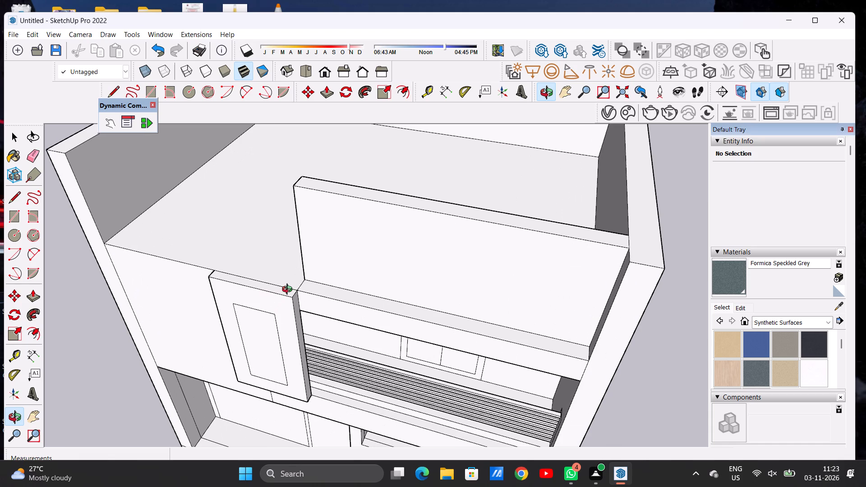
pyautogui.write('P')
pyautogui.scroll(8, 289, 289)
pyautogui.click(289, 296)
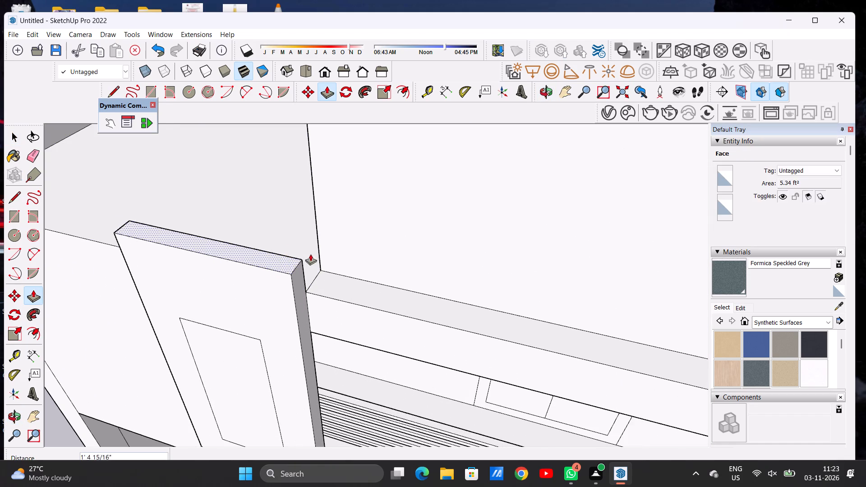
pyautogui.scroll(-7, 312, 262)
pyautogui.click(312, 169)
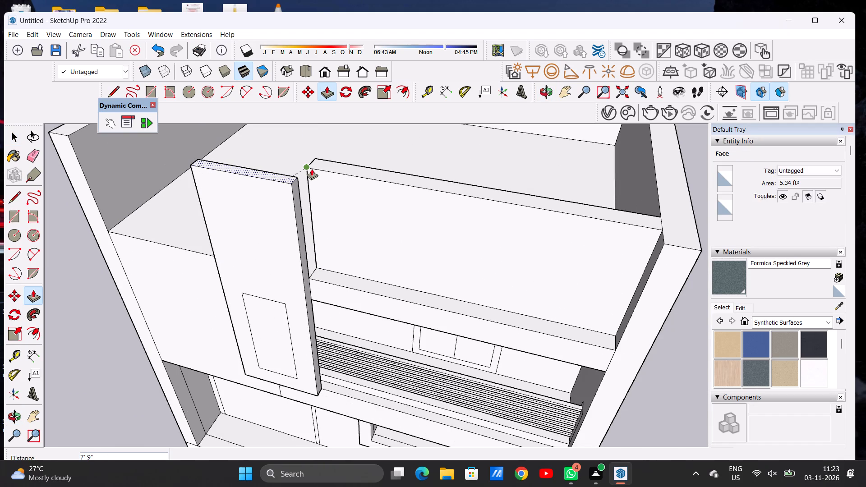
pyautogui.press('space')
# Examine the gap between the raised facade strip and the set-back rooftop wall from the side and behind.
pyautogui.scroll(-11, 303, 246)
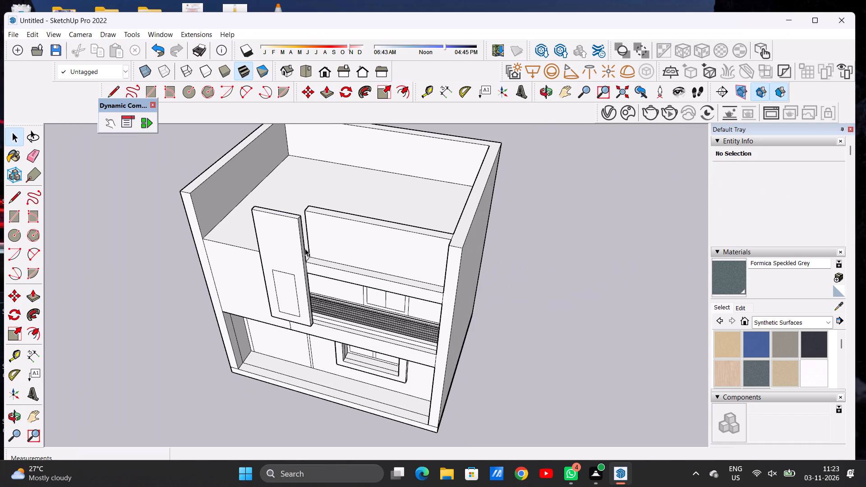
pyautogui.press('o')
pyautogui.moveTo(267, 271); pyautogui.dragTo(418, 245)
pyautogui.moveTo(259, 266); pyautogui.dragTo(408, 274)
pyautogui.moveTo(348, 275); pyautogui.dragTo(400, 280)
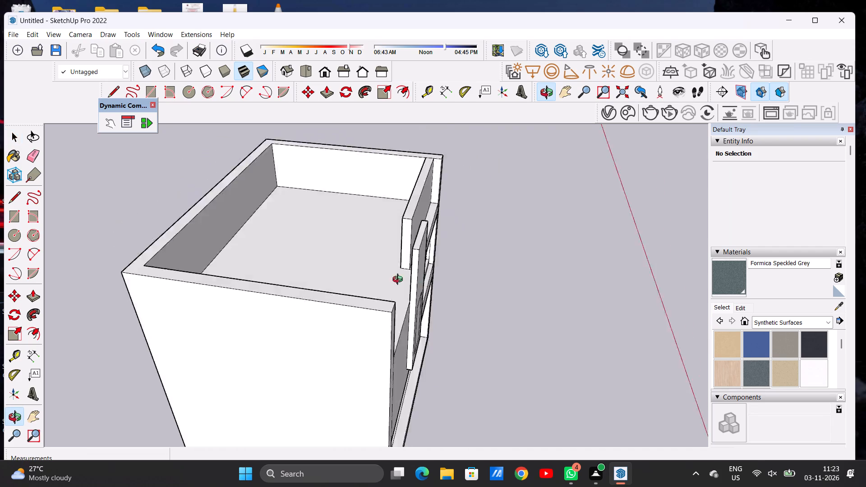
pyautogui.moveTo(400, 280); pyautogui.dragTo(474, 286)
pyautogui.moveTo(394, 276); pyautogui.dragTo(431, 301)
pyautogui.scroll(12, 452, 298)
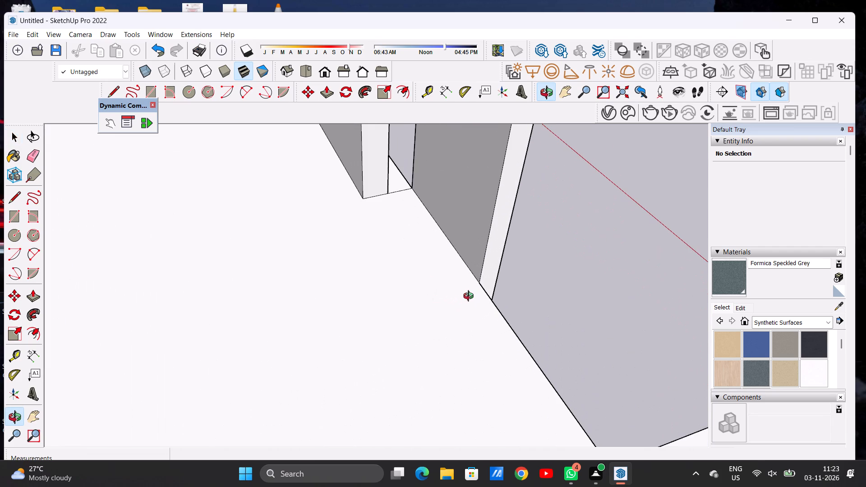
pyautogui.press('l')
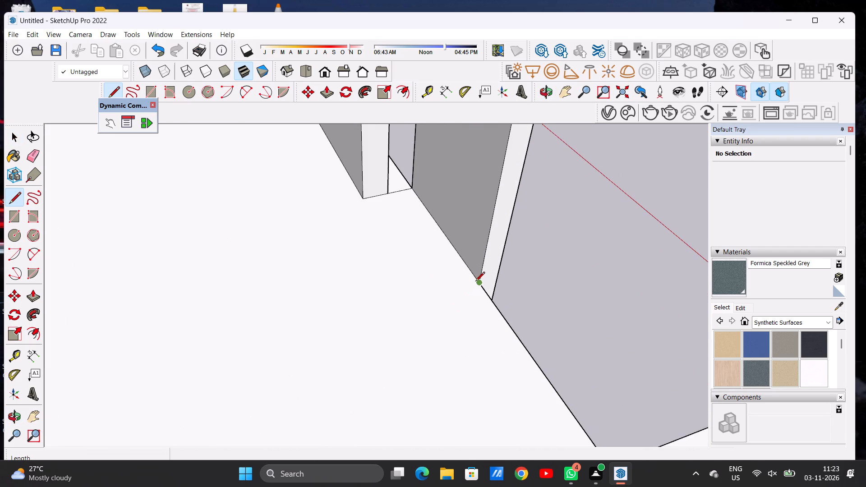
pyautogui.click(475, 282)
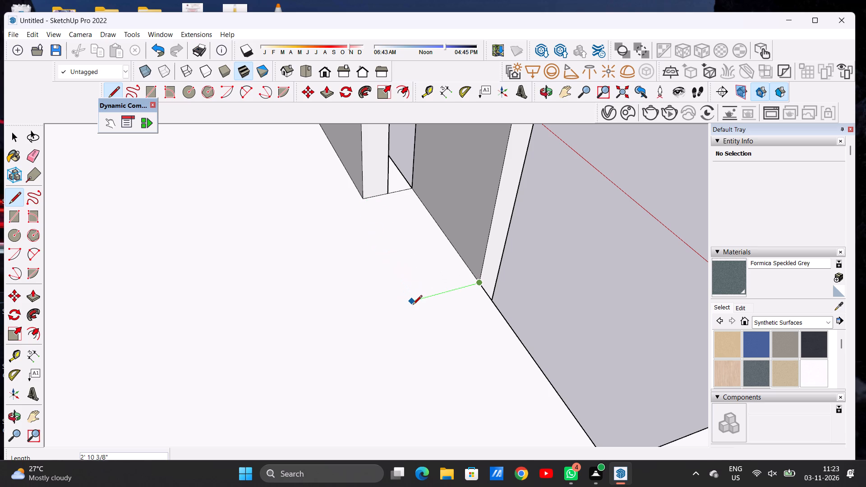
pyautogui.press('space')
# Outline a roof rectangle behind the facade strip with lines about 6' 7 7/8" and 2' 5 13/16" long, from the rooftop wall's base corner.
pyautogui.write('L')
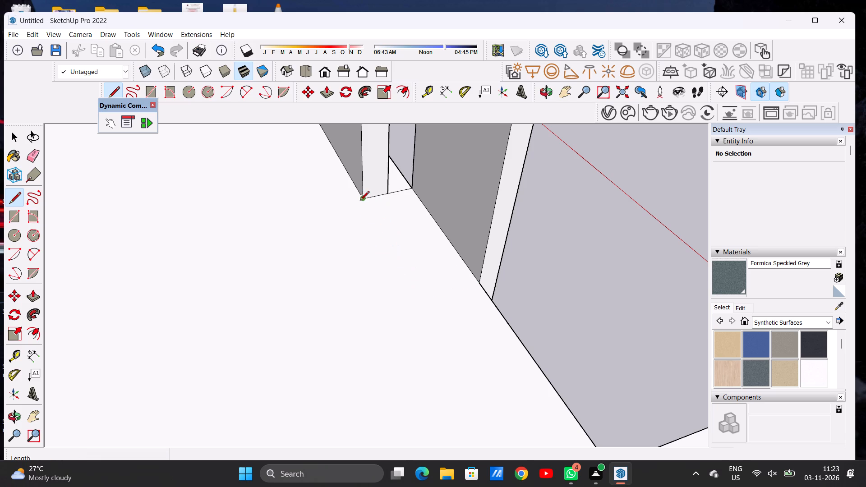
pyautogui.click(360, 201)
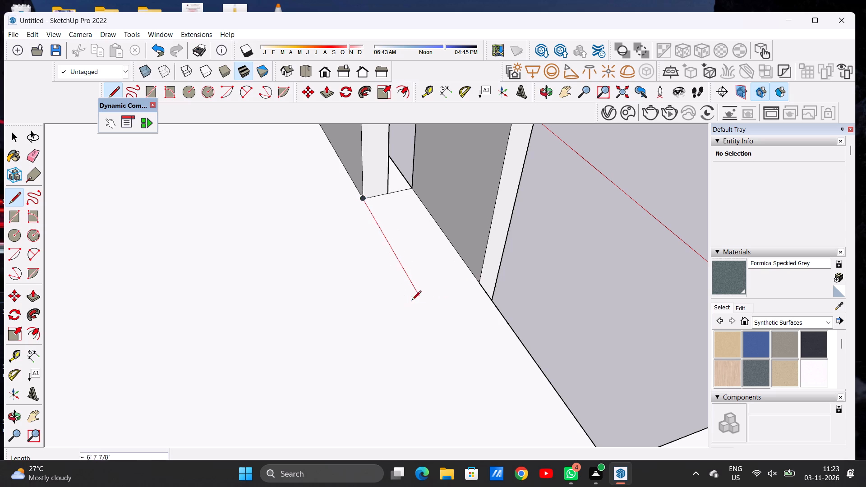
pyautogui.click(420, 298)
pyautogui.click(476, 285)
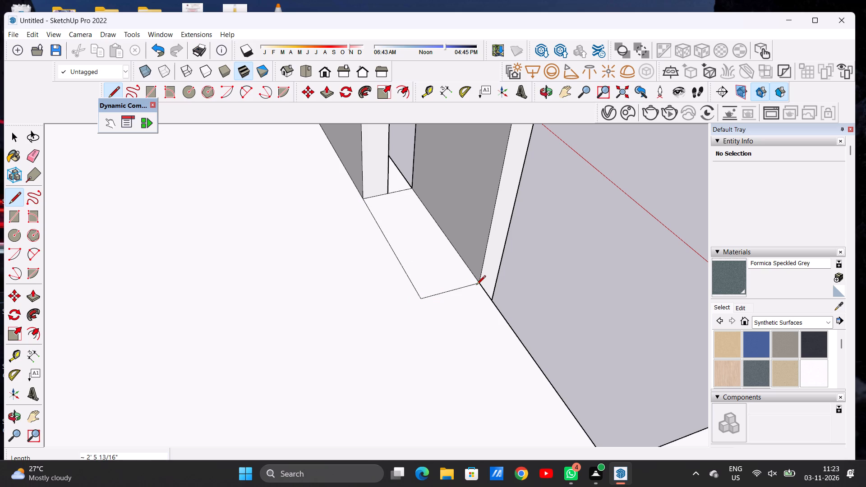
pyautogui.press('space')
# Push/Pull the roof rectangle behind the facade strip up, level with the strip's top.
pyautogui.press('p')
pyautogui.click(438, 271)
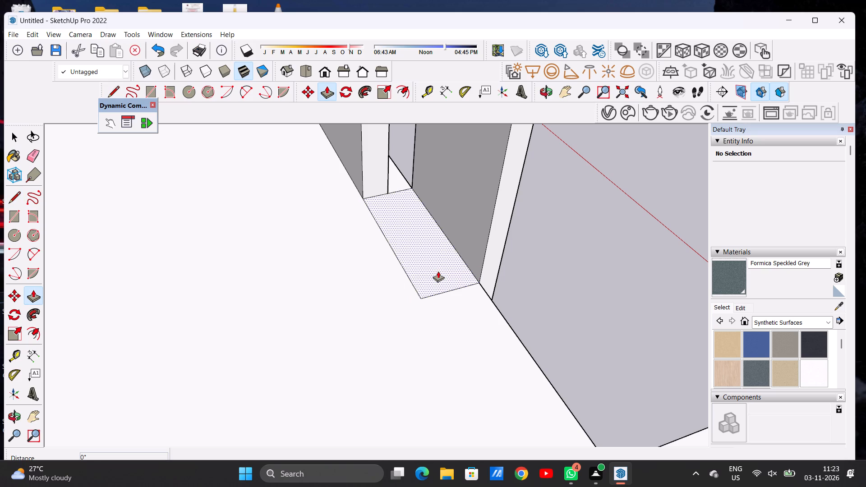
pyautogui.scroll(-11, 432, 266)
pyautogui.scroll(1, 432, 269)
pyautogui.scroll(-1, 432, 269)
pyautogui.scroll(1, 453, 214)
pyautogui.scroll(-1, 453, 214)
pyautogui.scroll(7, 453, 214)
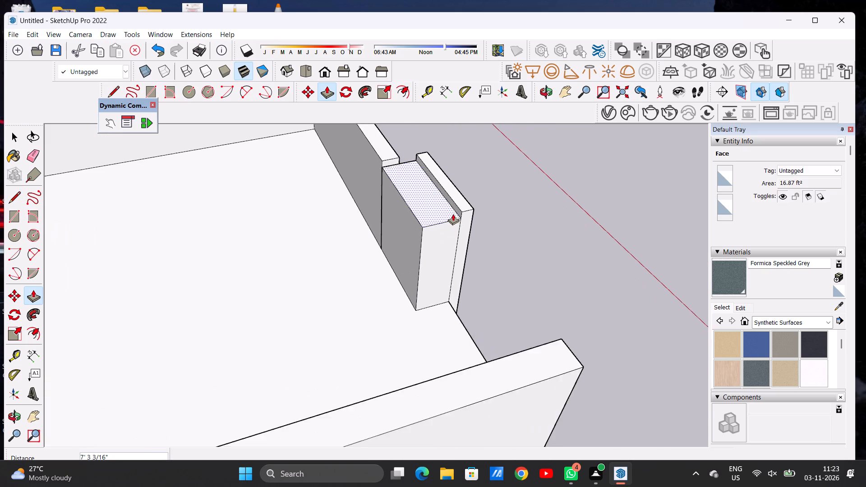
pyautogui.scroll(3, 453, 214)
pyautogui.click(467, 210)
pyautogui.press('space')
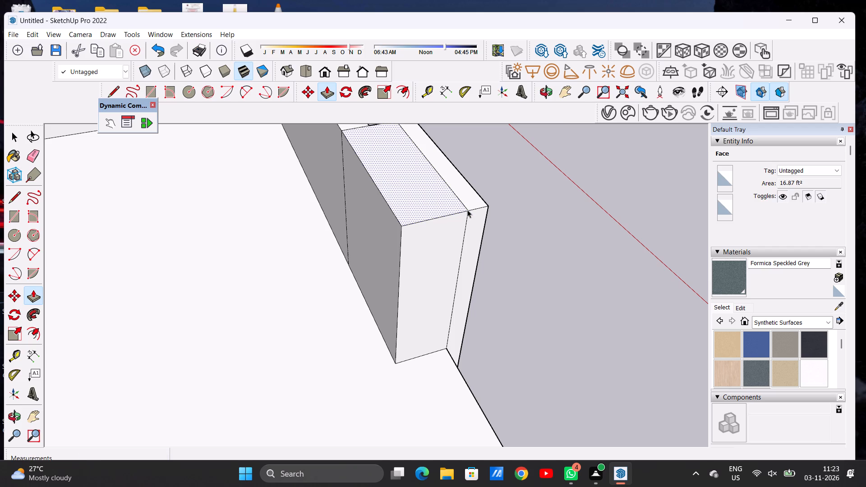
# Examine the facade strip, rooftop wall and balcony from the front and from above.
pyautogui.write('O')
pyautogui.moveTo(494, 234); pyautogui.dragTo(237, 237)
pyautogui.scroll(-6, 307, 257)
pyautogui.moveTo(371, 266); pyautogui.dragTo(269, 248)
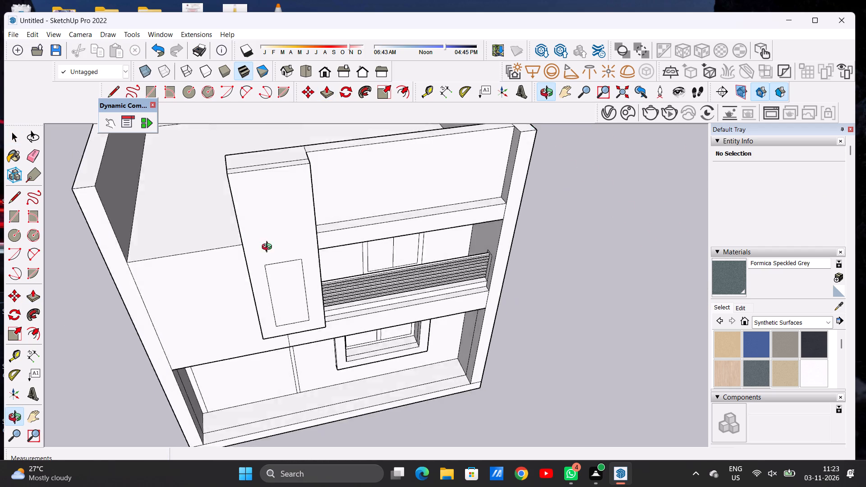
pyautogui.moveTo(269, 248); pyautogui.dragTo(262, 191)
pyautogui.scroll(-7, 350, 270)
pyautogui.moveTo(334, 295); pyautogui.dragTo(292, 251)
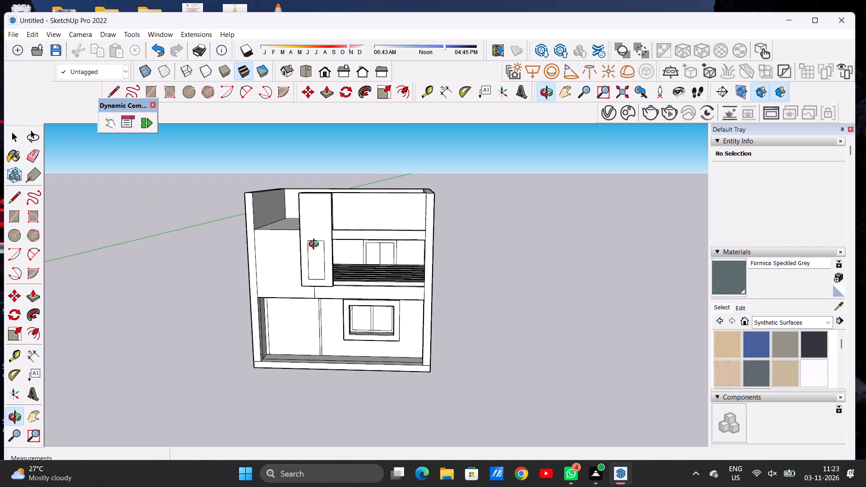
pyautogui.moveTo(316, 245); pyautogui.dragTo(332, 238)
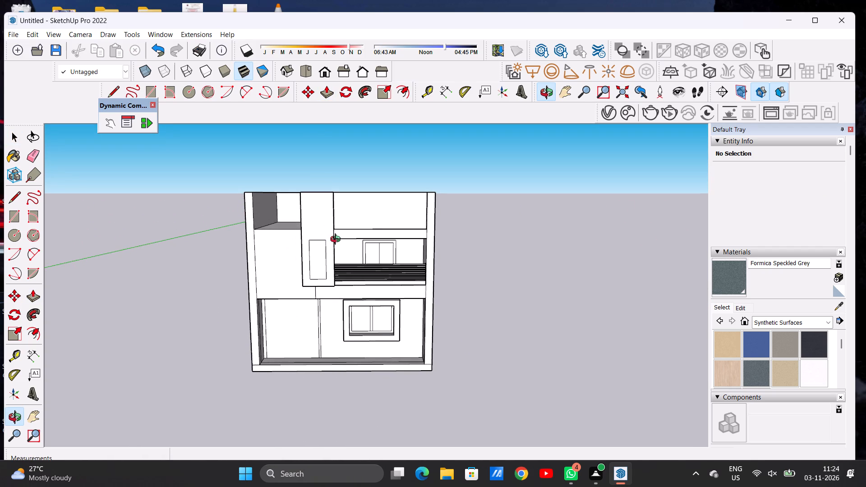
pyautogui.moveTo(345, 237); pyautogui.dragTo(376, 230)
pyautogui.scroll(-5, 327, 240)
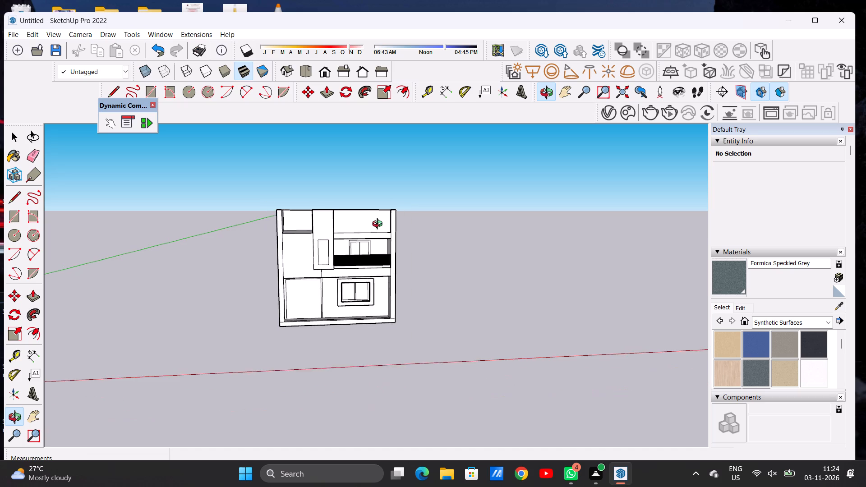
pyautogui.scroll(12, 379, 225)
pyautogui.moveTo(394, 238); pyautogui.dragTo(376, 281)
pyautogui.scroll(-7, 431, 265)
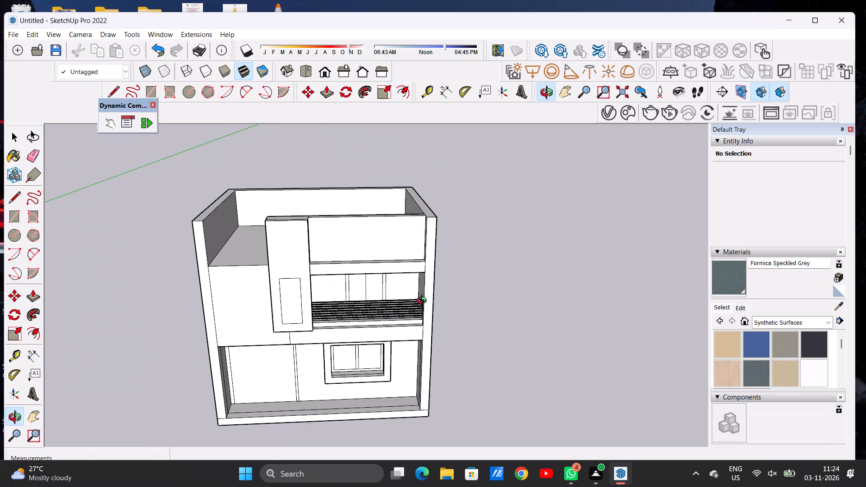
pyautogui.moveTo(384, 310); pyautogui.dragTo(372, 263)
pyautogui.moveTo(372, 264); pyautogui.dragTo(374, 268)
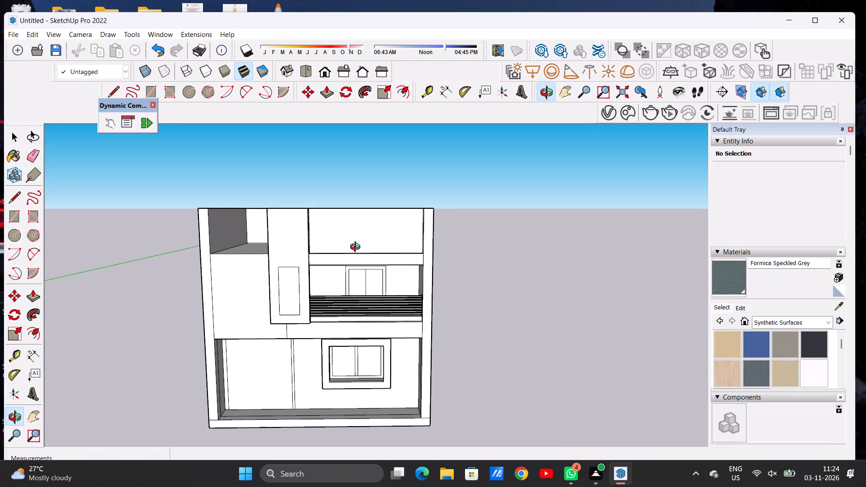
pyautogui.scroll(5, 342, 233)
pyautogui.moveTo(344, 246); pyautogui.dragTo(342, 239)
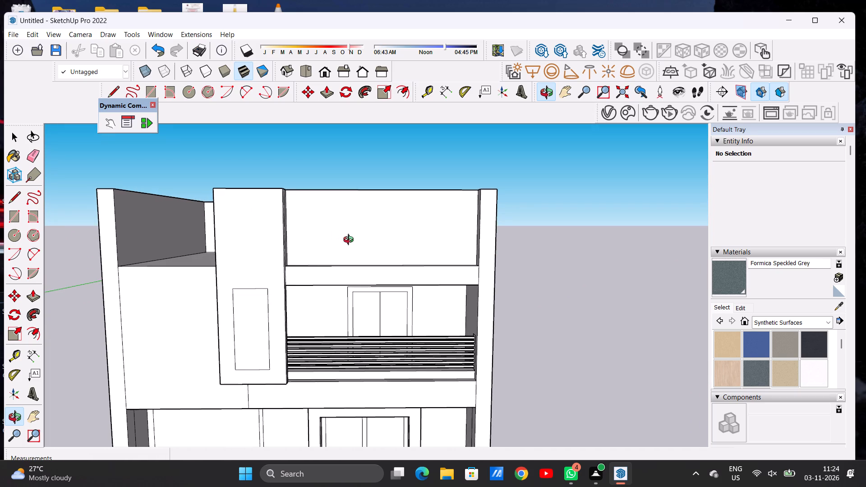
pyautogui.press('space')
# Draw two vertical 7' 9" lines from top to base near the middle of the rooftop wall above the balcony, outlining a strip.
pyautogui.press('l')
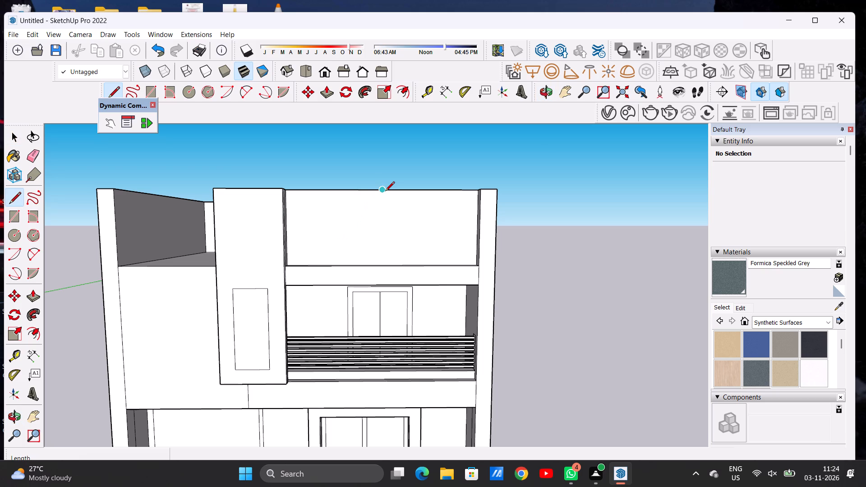
pyautogui.click(374, 189)
pyautogui.scroll(8, 375, 261)
pyautogui.scroll(-1, 375, 261)
pyautogui.scroll(1, 375, 261)
pyautogui.scroll(-1, 375, 261)
pyautogui.scroll(9, 375, 261)
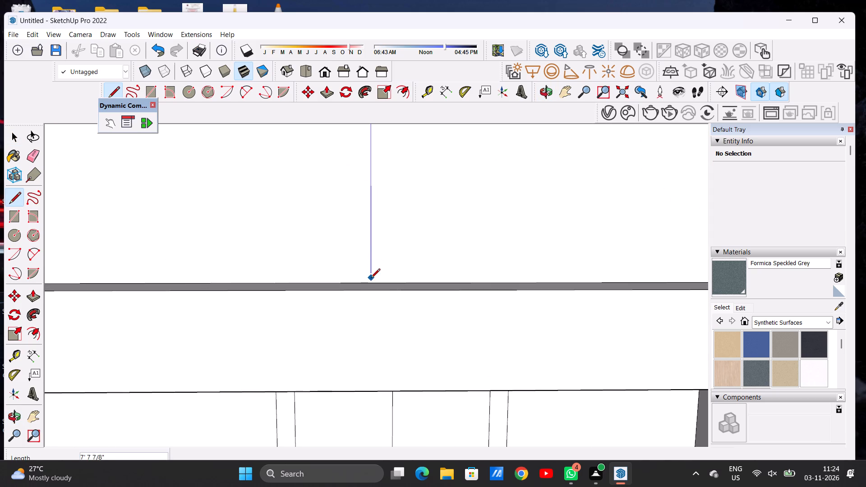
pyautogui.click(371, 282)
pyautogui.scroll(-15, 368, 280)
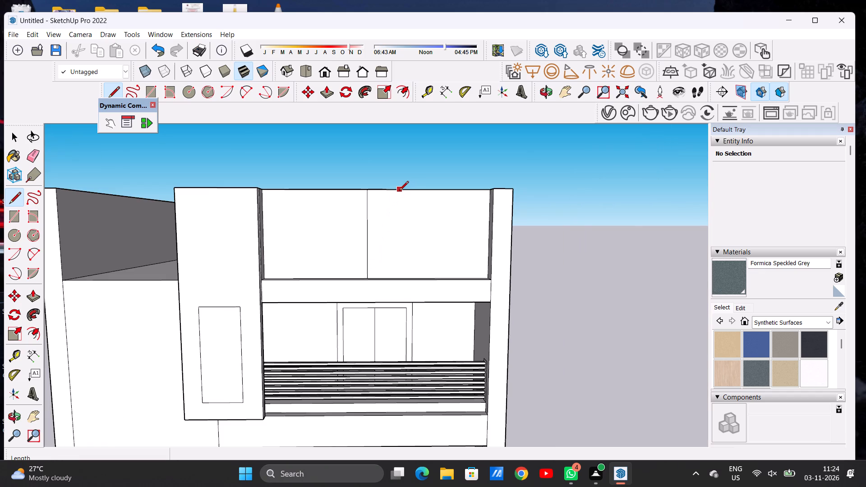
pyautogui.click(399, 191)
pyautogui.scroll(2, 399, 267)
pyautogui.scroll(-1, 399, 267)
pyautogui.scroll(3, 399, 267)
pyautogui.scroll(-1, 399, 267)
pyautogui.scroll(1, 399, 267)
pyautogui.click(399, 279)
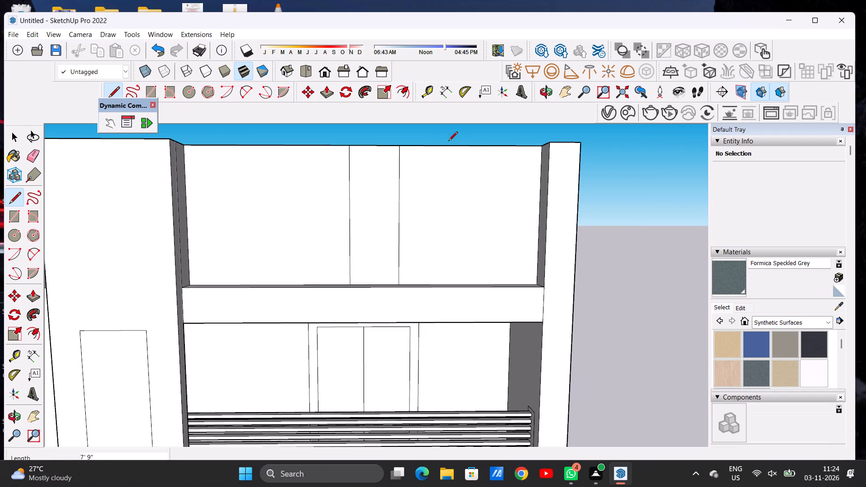
# Draw a second pair of vertical 7' 9" lines on the rooftop wall, between the first strip and the outer side wall.
pyautogui.click(425, 148)
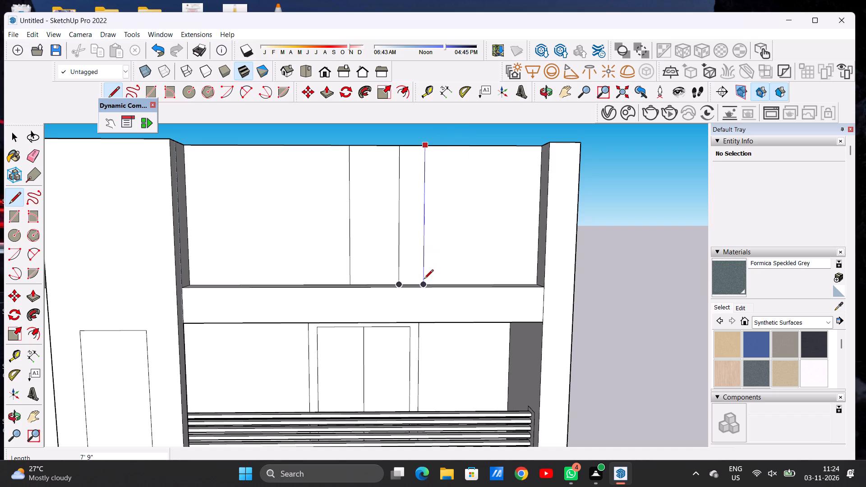
pyautogui.click(424, 283)
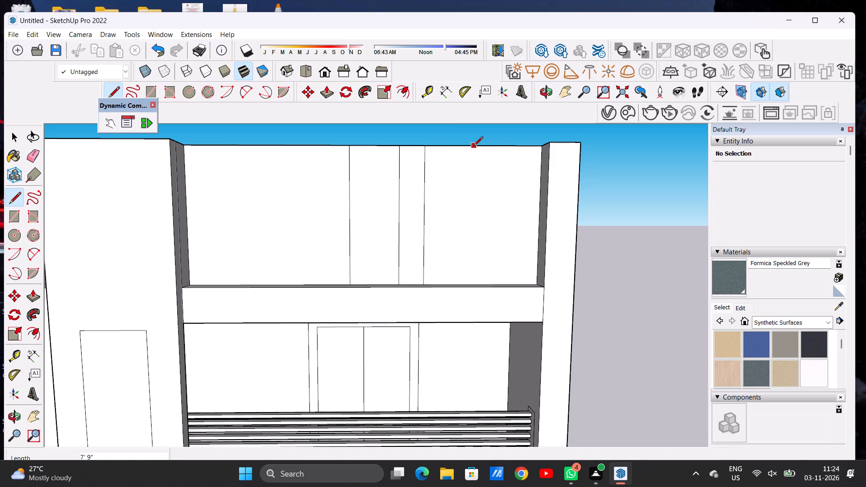
pyautogui.click(474, 147)
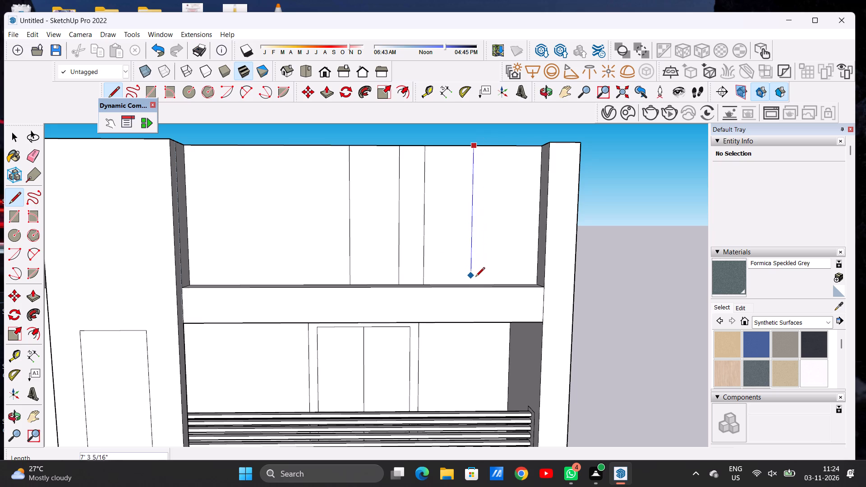
pyautogui.click(475, 280)
pyautogui.press('space')
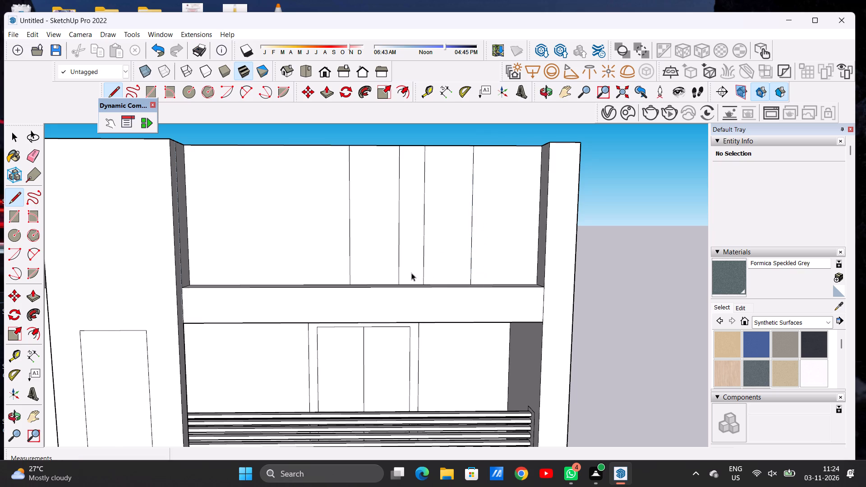
pyautogui.scroll(-7, 369, 266)
pyautogui.scroll(2, 420, 255)
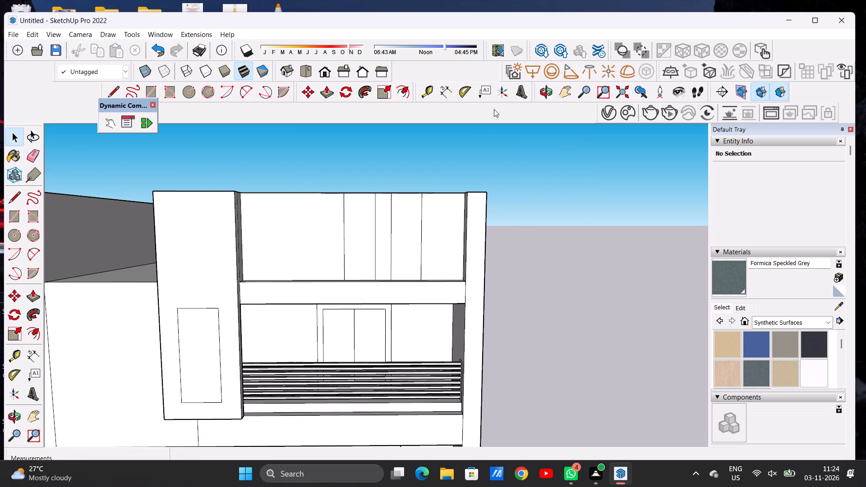
# Push/Pull the rooftop wall strip nearest the outer side wall forward about 1' 2 7/8", to the front edge of the ledge.
pyautogui.click(539, 96)
pyautogui.moveTo(436, 244); pyautogui.dragTo(333, 320)
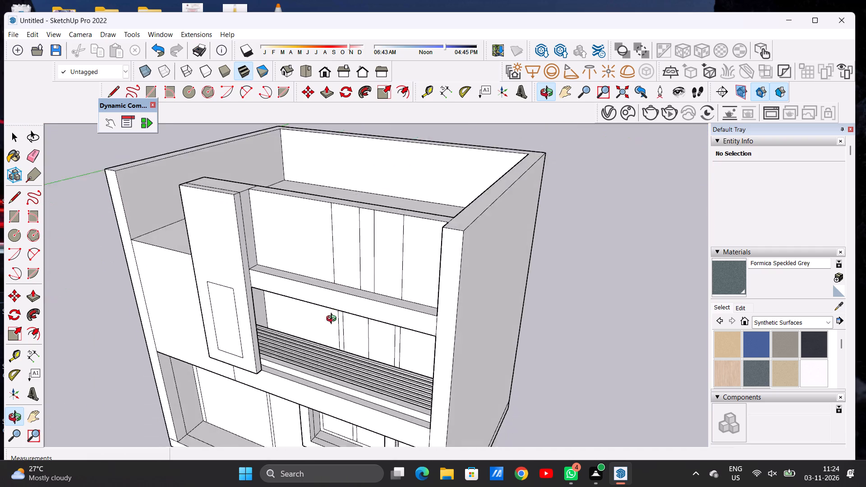
pyautogui.moveTo(333, 320); pyautogui.dragTo(339, 358)
pyautogui.moveTo(385, 281); pyautogui.dragTo(333, 305)
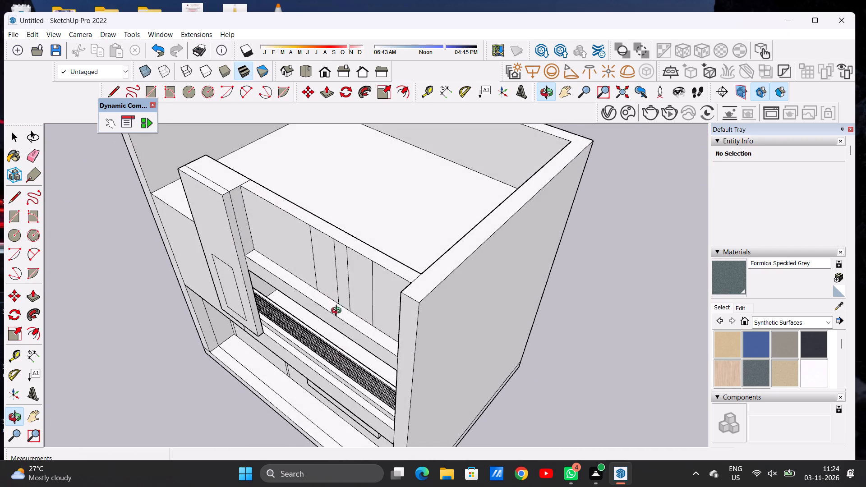
pyautogui.scroll(2, 354, 316)
pyautogui.scroll(-1, 354, 316)
pyautogui.scroll(3, 354, 316)
pyautogui.press('space')
pyautogui.press('p')
pyautogui.scroll(4, 375, 302)
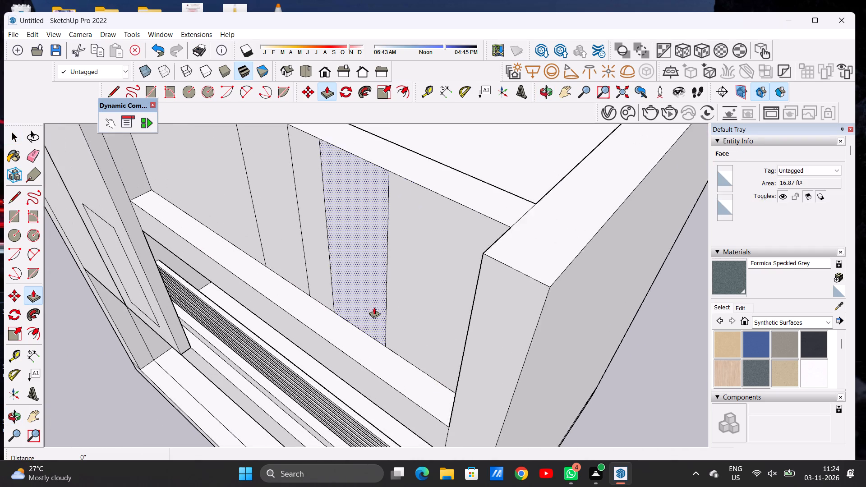
pyautogui.scroll(6, 375, 312)
pyautogui.click(375, 314)
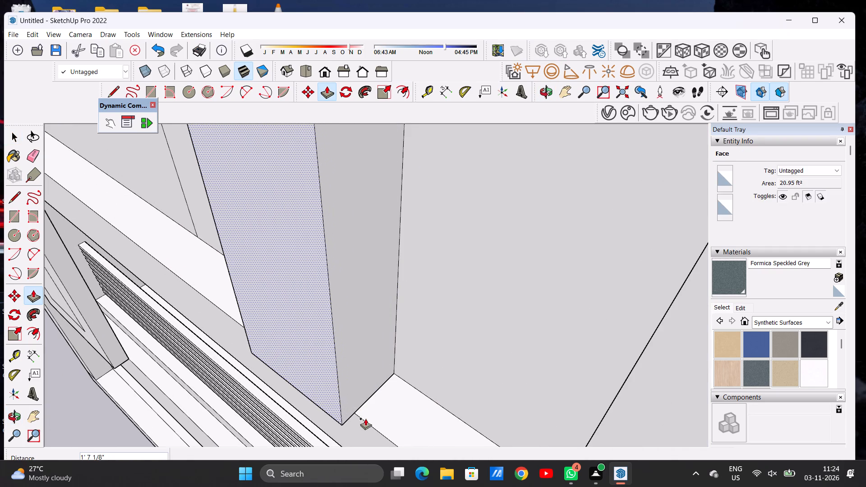
pyautogui.click(364, 418)
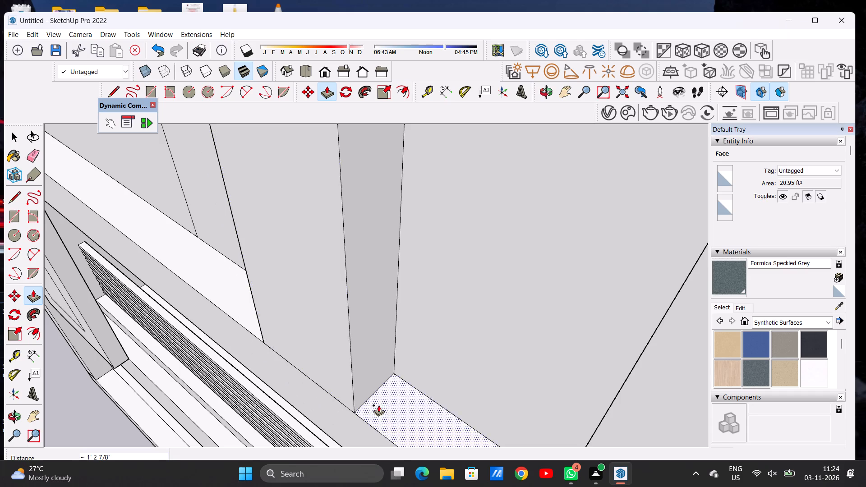
# Push/Pull the projecting strip's front face back about 1 3/4" from the ledge's front edge.
pyautogui.scroll(-6, 413, 370)
pyautogui.scroll(6, 295, 286)
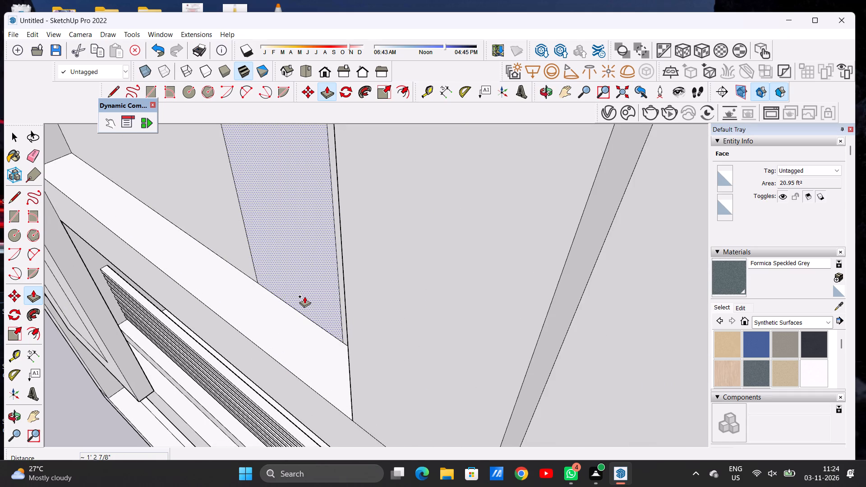
pyautogui.press('space')
pyautogui.press('p')
pyautogui.click(395, 348)
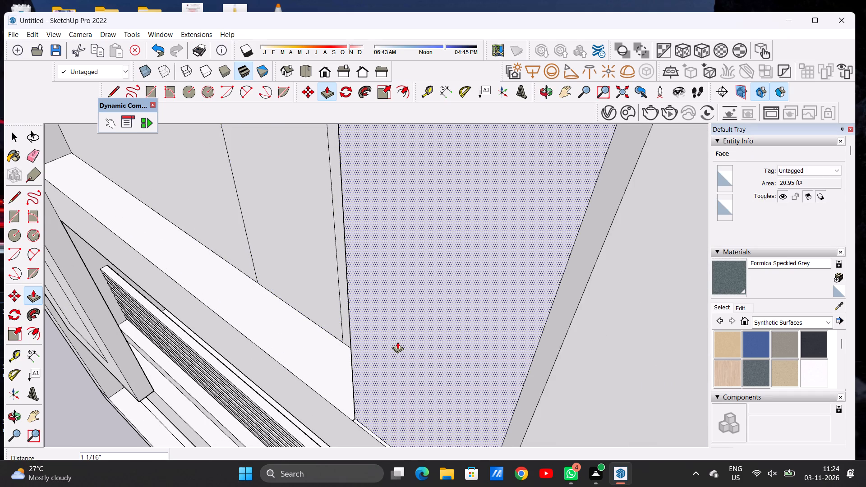
pyautogui.click(400, 340)
# Push/Pull the rooftop wall strip nearer the facade strip forward about 1' 1 1/8", level with the front of the other projecting strip.
pyautogui.scroll(-5, 414, 332)
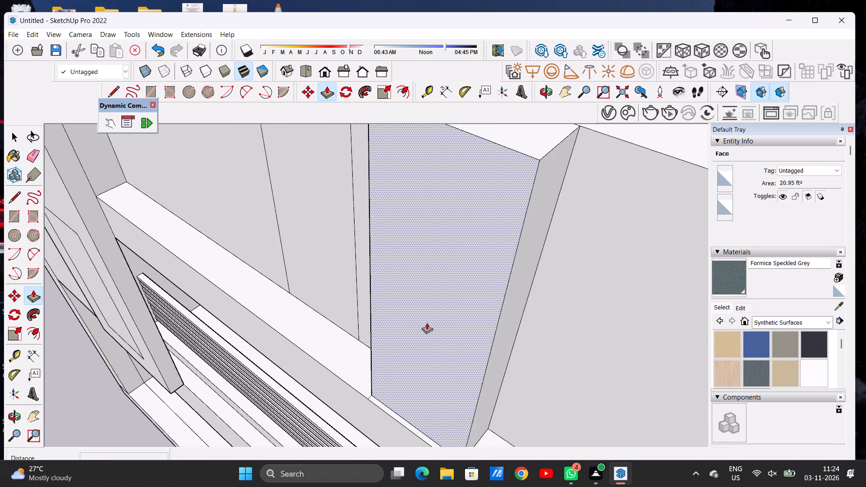
pyautogui.scroll(-7, 427, 322)
pyautogui.scroll(5, 375, 317)
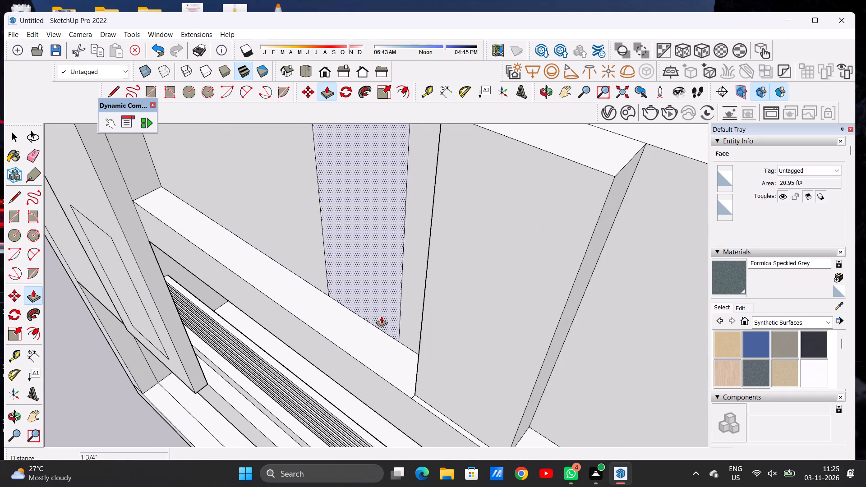
pyautogui.press('p')
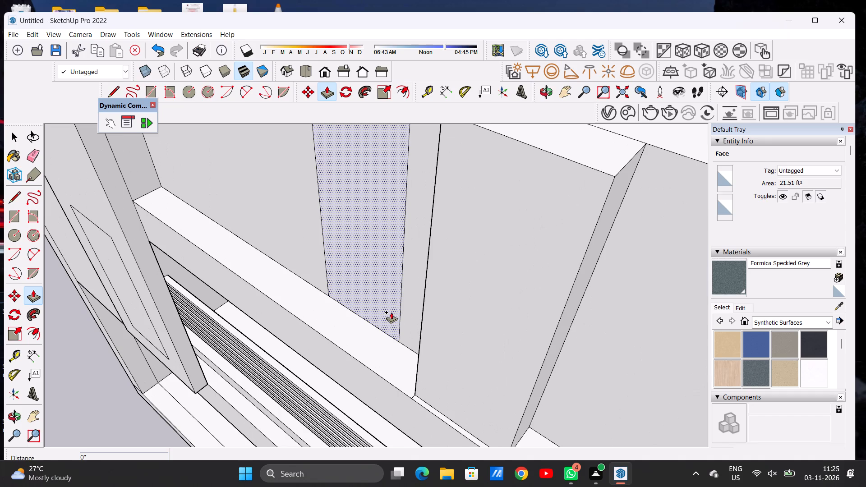
pyautogui.click(391, 312)
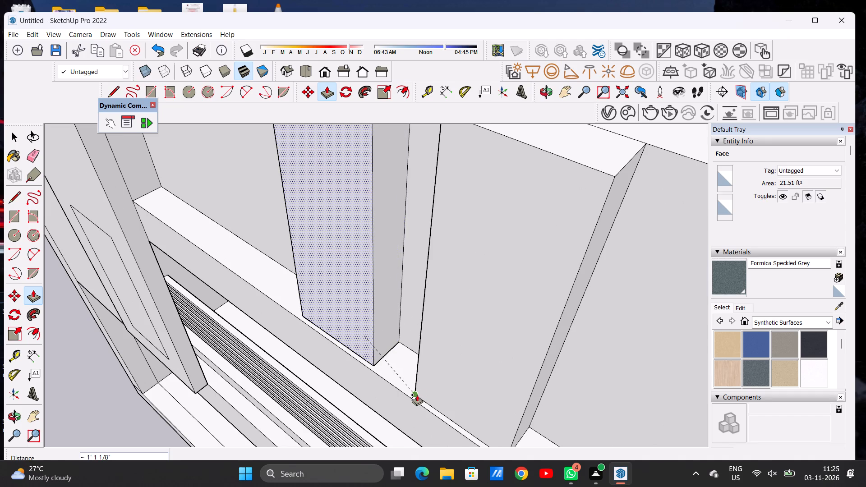
pyautogui.click(417, 395)
pyautogui.press('space')
pyautogui.write('O')
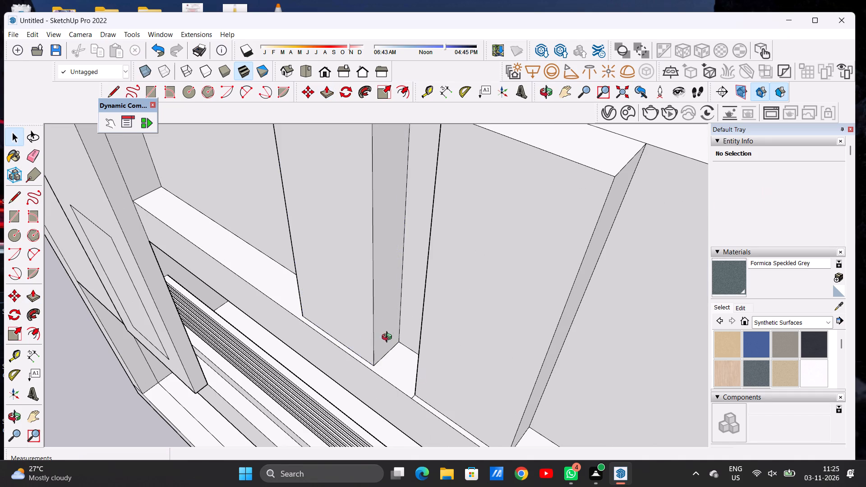
pyautogui.moveTo(353, 340); pyautogui.dragTo(447, 305)
pyautogui.scroll(-13, 354, 349)
pyautogui.moveTo(417, 335); pyautogui.dragTo(461, 224)
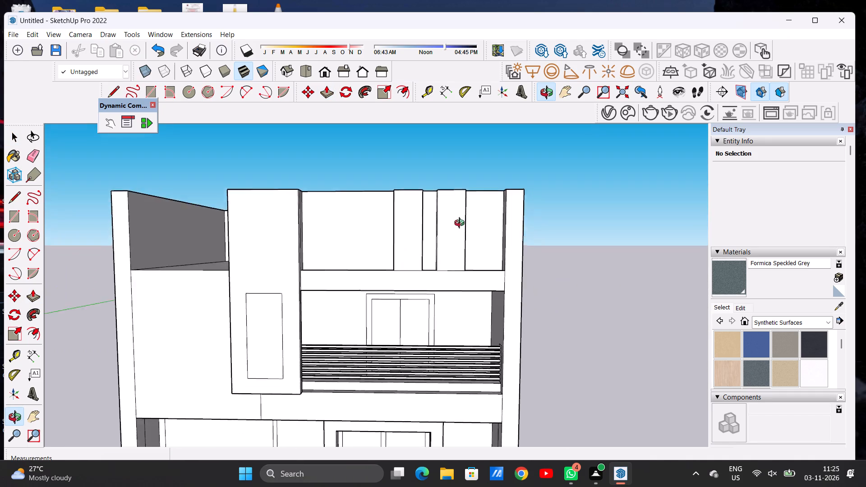
# Draw a rectangle about 8' 2 7/8" by 4' 1/2" on the rooftop wall between the facade strip and the nearest projecting fin.
pyautogui.moveTo(461, 224); pyautogui.dragTo(465, 252)
pyautogui.scroll(-6, 412, 285)
pyautogui.moveTo(423, 306); pyautogui.dragTo(404, 272)
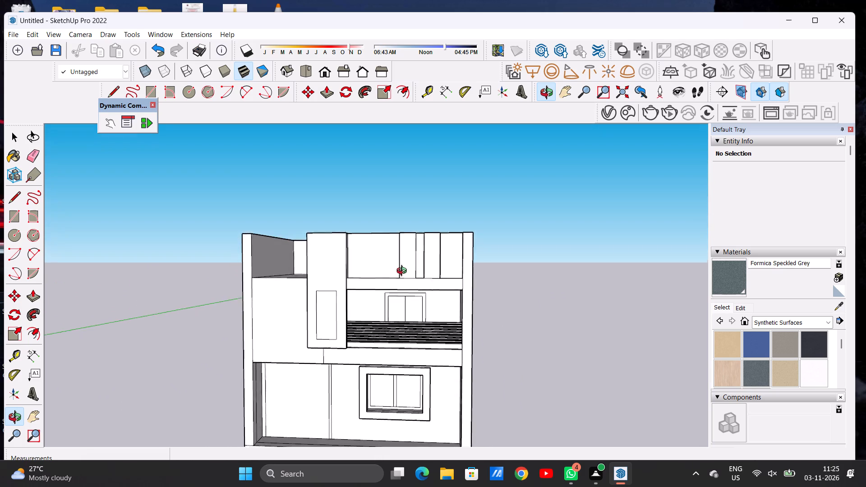
pyautogui.moveTo(404, 272); pyautogui.dragTo(424, 288)
pyautogui.scroll(2, 386, 264)
pyautogui.scroll(-1, 386, 264)
pyautogui.scroll(2, 385, 264)
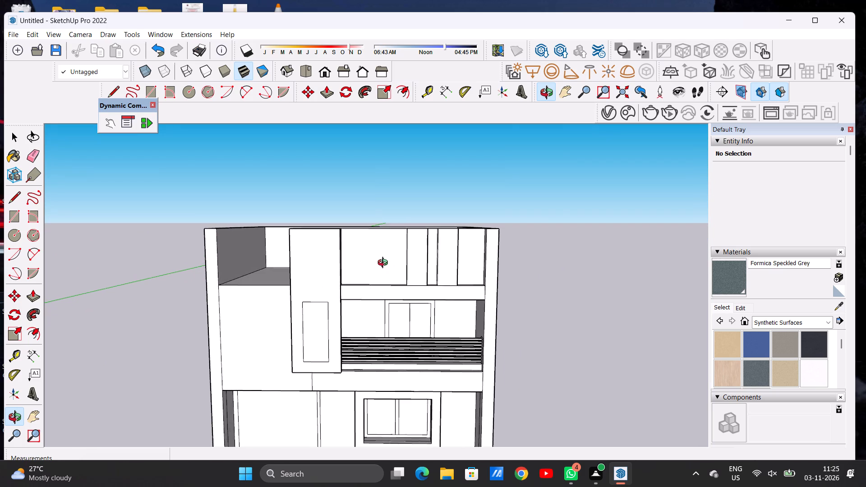
pyautogui.scroll(5, 385, 264)
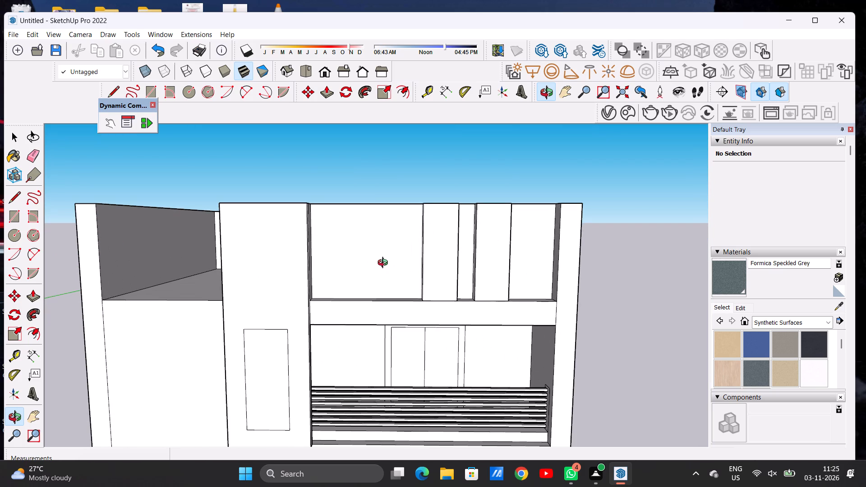
pyautogui.press('r')
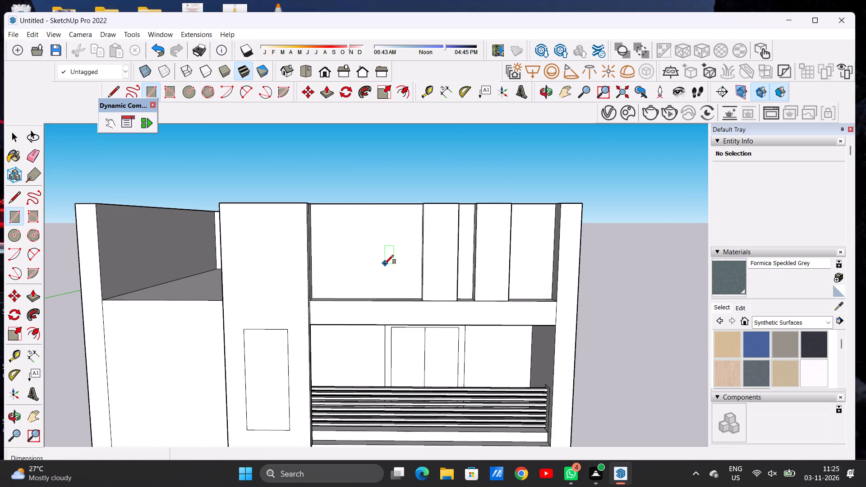
pyautogui.scroll(4, 380, 258)
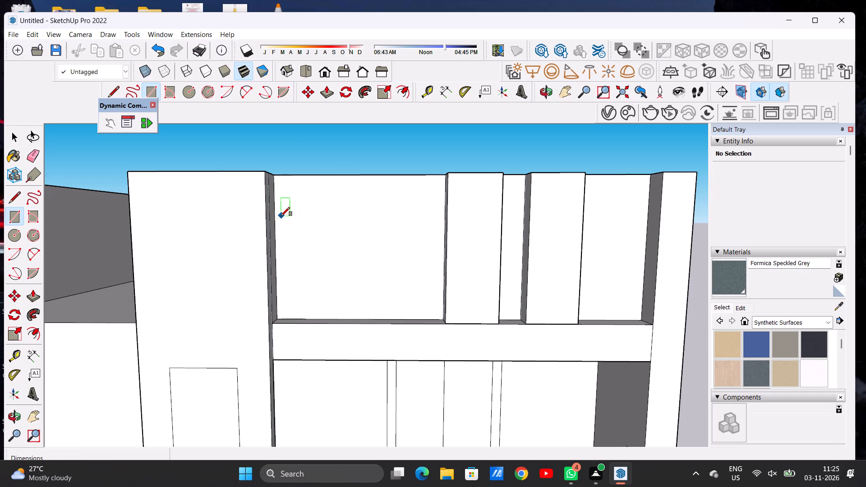
pyautogui.click(281, 216)
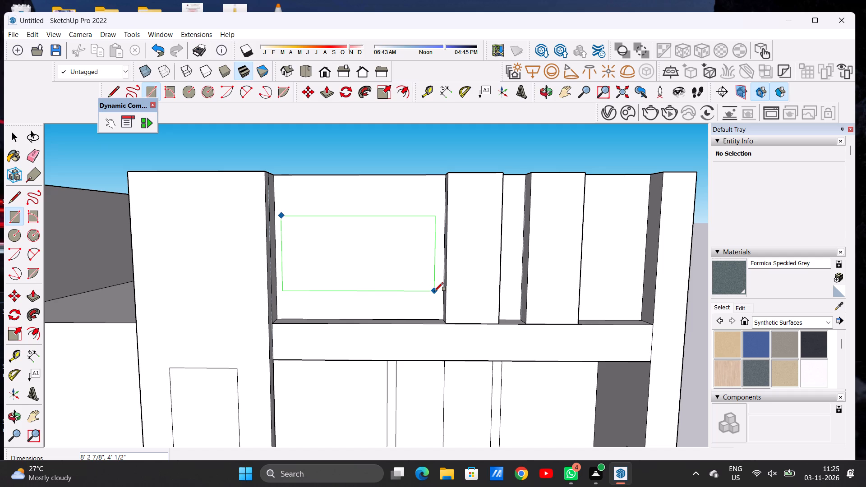
pyautogui.click(434, 291)
pyautogui.press('space')
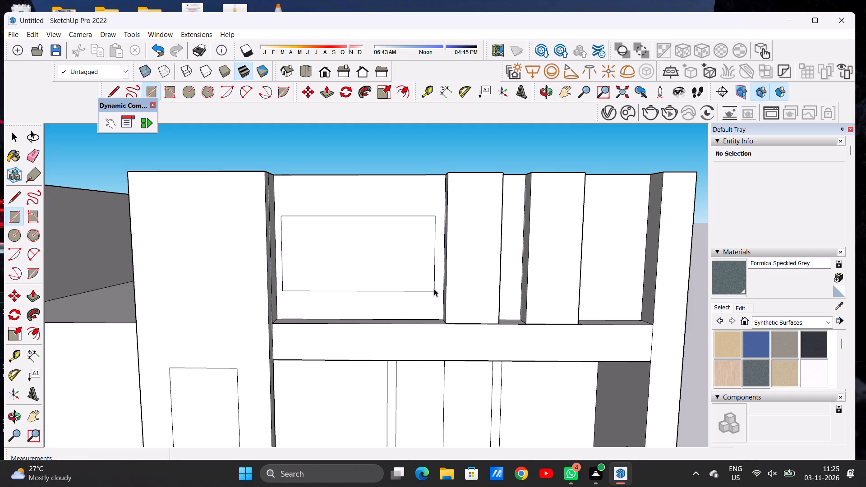
# Push/Pull the rectangle back through the rooftop wall's full thickness to cut an opening.
pyautogui.press('o')
pyautogui.moveTo(438, 252); pyautogui.dragTo(296, 390)
pyautogui.scroll(5, 354, 293)
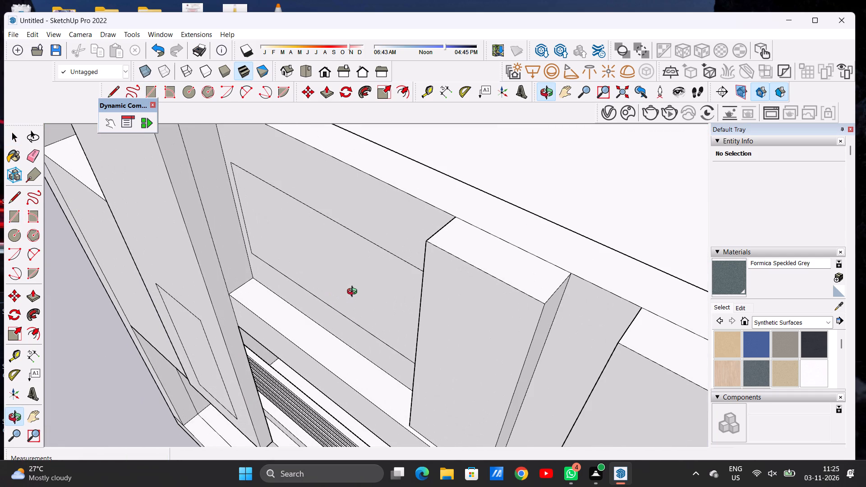
pyautogui.press('p')
pyautogui.click(373, 285)
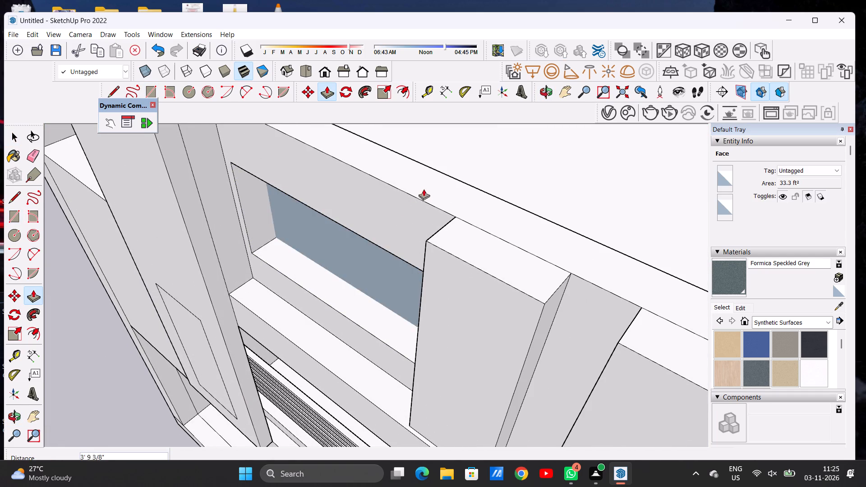
pyautogui.click(438, 172)
pyautogui.press('space')
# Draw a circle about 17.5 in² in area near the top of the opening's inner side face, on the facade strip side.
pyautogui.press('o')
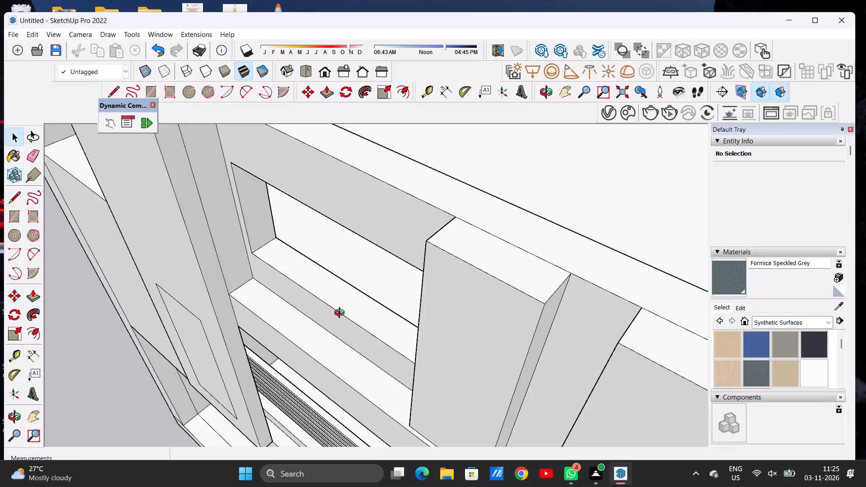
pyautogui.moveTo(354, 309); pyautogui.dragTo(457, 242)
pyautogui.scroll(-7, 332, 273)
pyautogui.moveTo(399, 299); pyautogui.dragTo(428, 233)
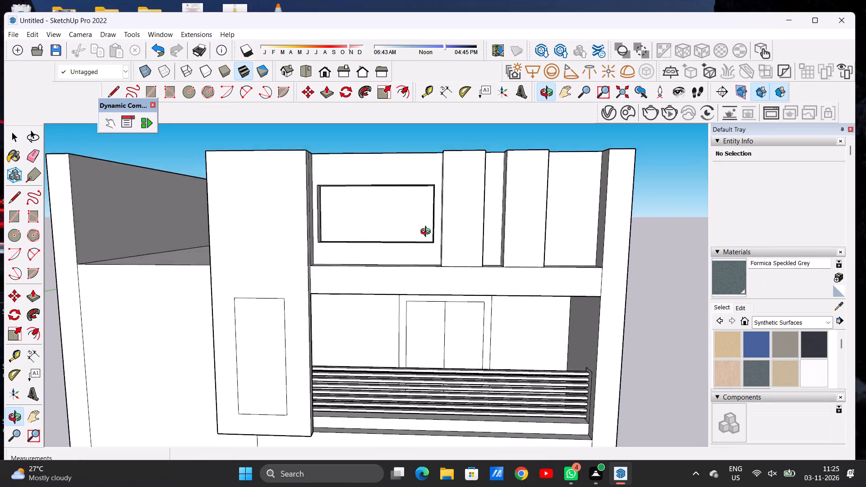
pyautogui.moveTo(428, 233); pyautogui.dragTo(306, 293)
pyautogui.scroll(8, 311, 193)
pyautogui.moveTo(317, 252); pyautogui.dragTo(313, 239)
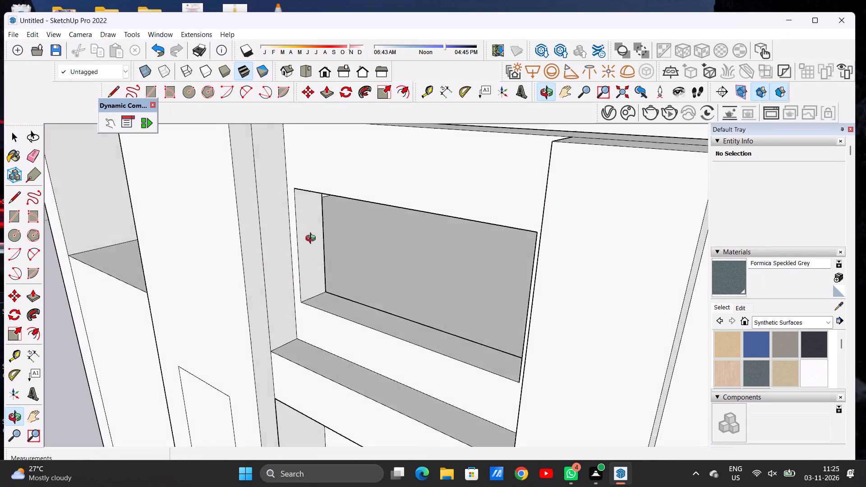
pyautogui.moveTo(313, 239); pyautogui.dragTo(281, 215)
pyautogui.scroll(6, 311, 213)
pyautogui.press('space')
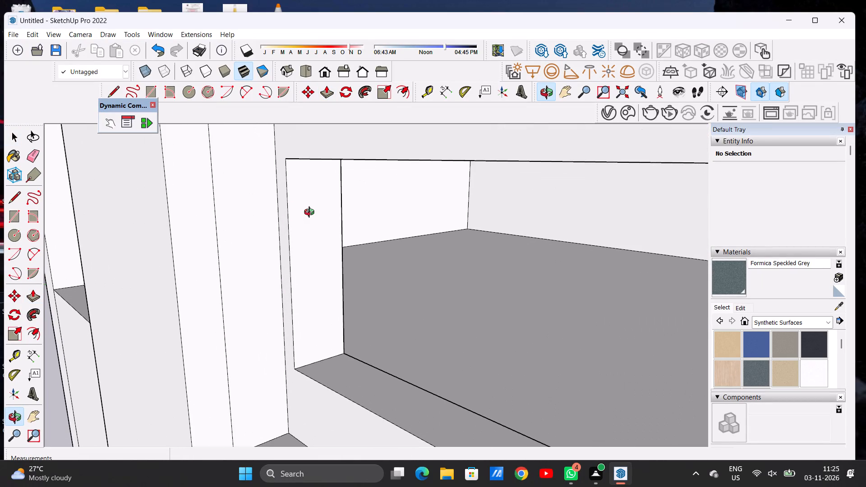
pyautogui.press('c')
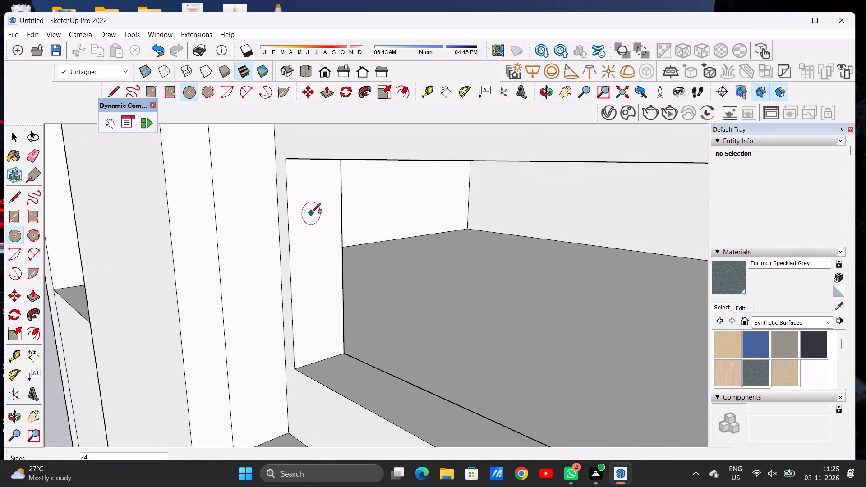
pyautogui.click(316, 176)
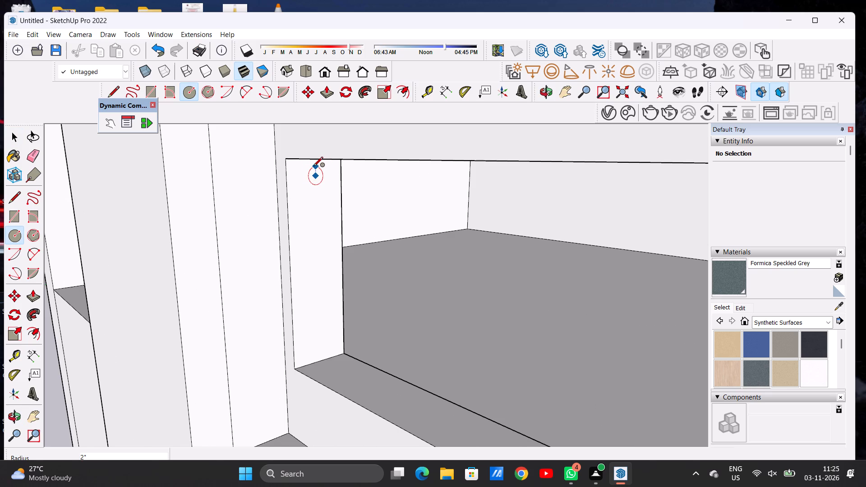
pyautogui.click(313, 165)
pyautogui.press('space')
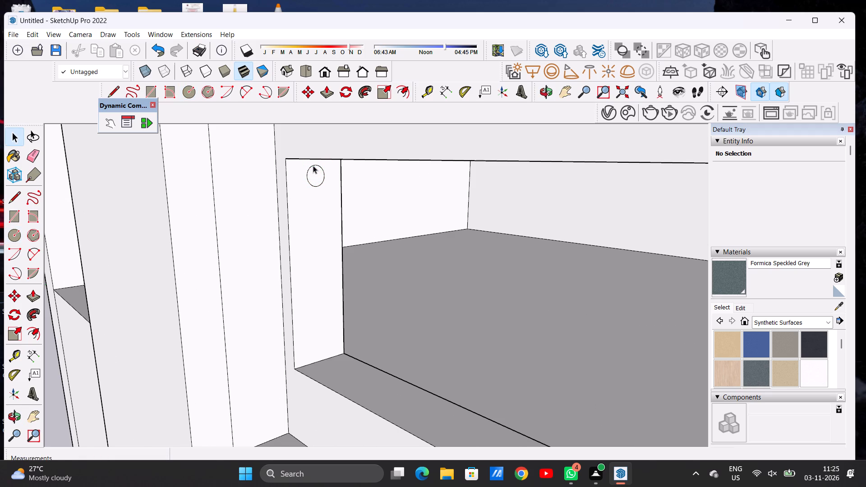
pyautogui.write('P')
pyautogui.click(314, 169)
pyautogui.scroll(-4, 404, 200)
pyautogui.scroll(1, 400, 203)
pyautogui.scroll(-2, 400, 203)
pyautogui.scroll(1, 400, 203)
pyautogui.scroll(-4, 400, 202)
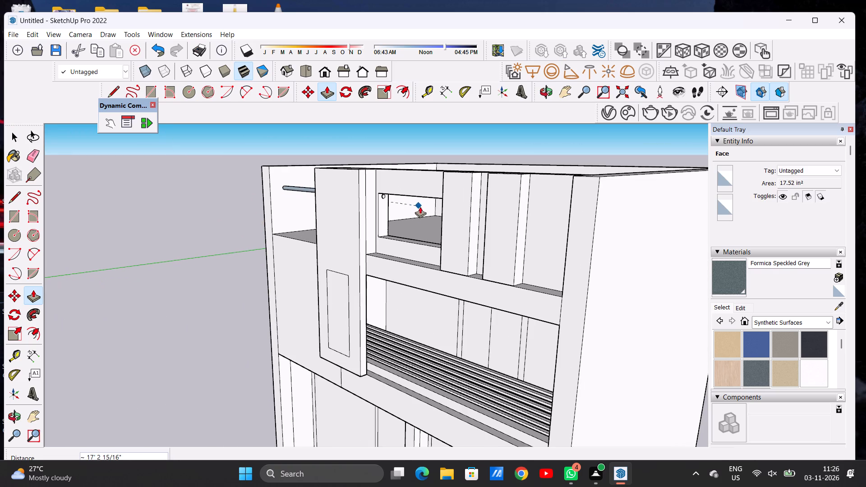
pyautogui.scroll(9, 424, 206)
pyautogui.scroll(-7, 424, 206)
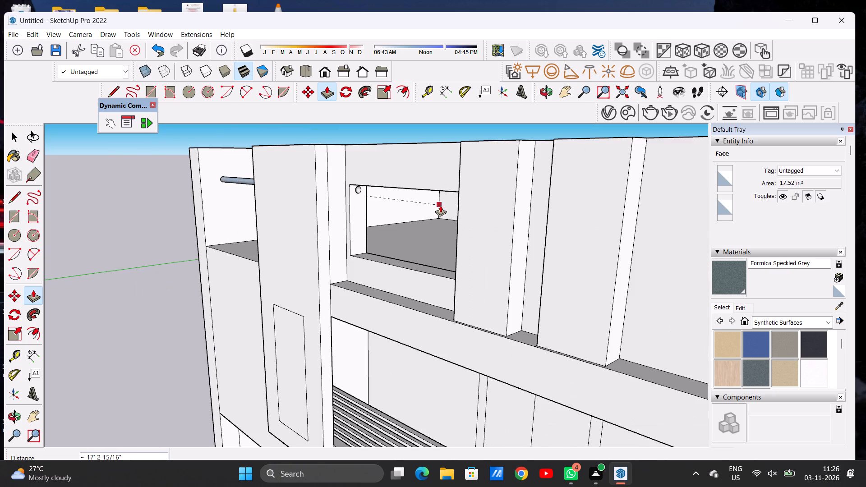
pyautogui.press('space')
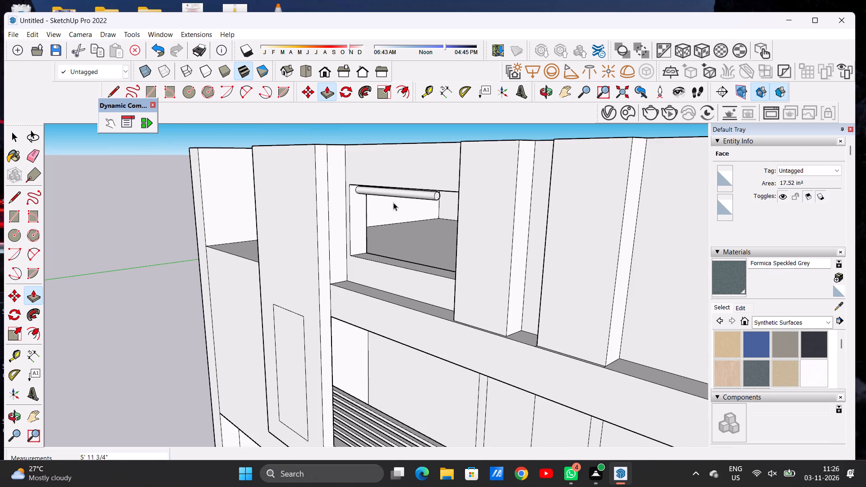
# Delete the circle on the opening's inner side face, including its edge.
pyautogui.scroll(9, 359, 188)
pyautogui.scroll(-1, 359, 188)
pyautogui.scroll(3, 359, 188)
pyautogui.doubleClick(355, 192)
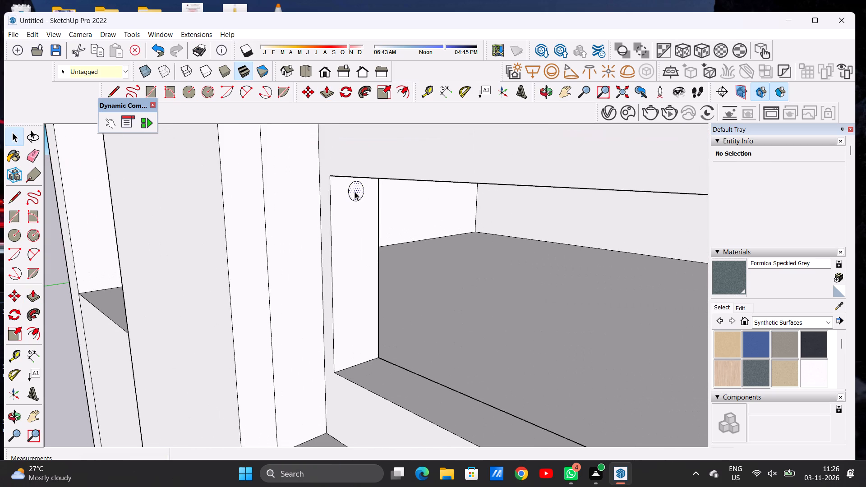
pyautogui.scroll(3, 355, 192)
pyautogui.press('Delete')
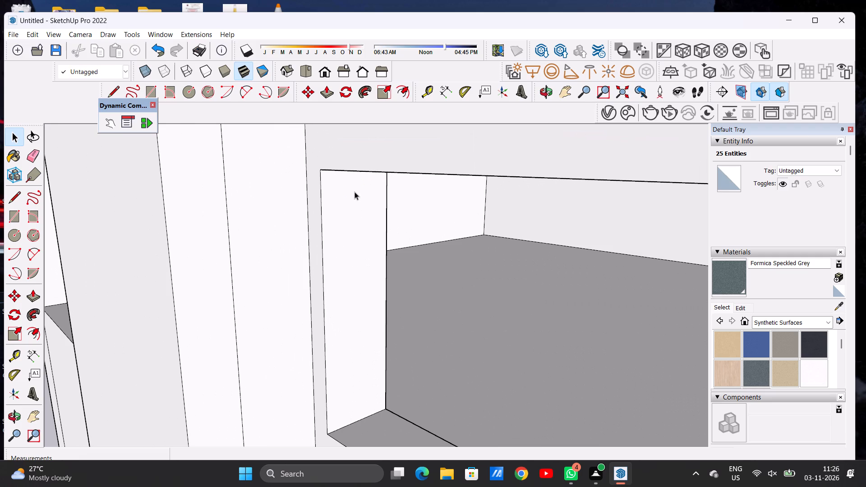
# Draw a smaller circle, about 5.9 in² in area, near the top of the opening's inner side face.
pyautogui.press('c')
pyautogui.click(355, 192)
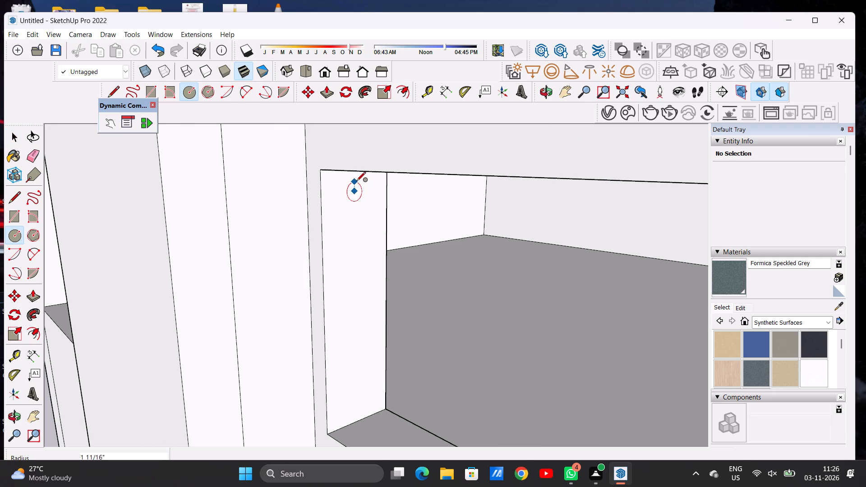
pyautogui.click(356, 184)
pyautogui.press('space')
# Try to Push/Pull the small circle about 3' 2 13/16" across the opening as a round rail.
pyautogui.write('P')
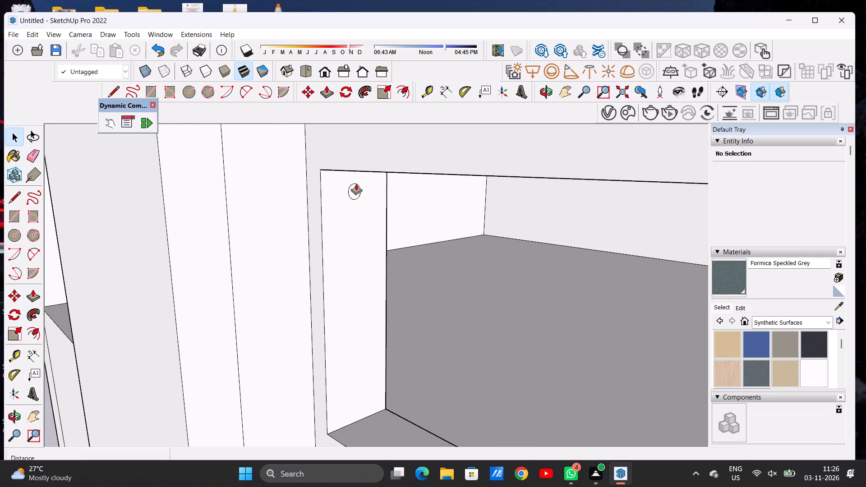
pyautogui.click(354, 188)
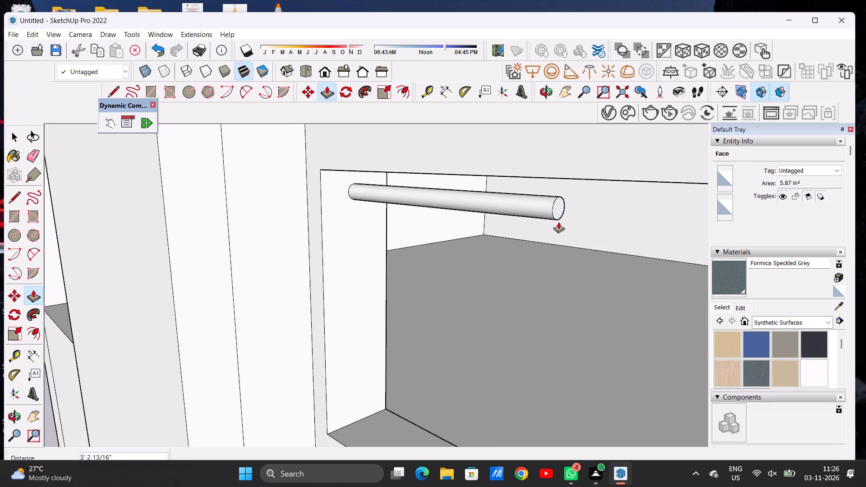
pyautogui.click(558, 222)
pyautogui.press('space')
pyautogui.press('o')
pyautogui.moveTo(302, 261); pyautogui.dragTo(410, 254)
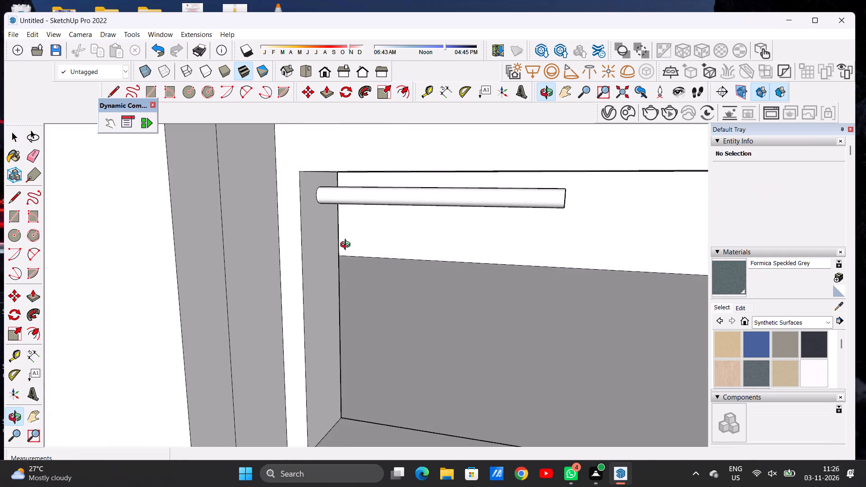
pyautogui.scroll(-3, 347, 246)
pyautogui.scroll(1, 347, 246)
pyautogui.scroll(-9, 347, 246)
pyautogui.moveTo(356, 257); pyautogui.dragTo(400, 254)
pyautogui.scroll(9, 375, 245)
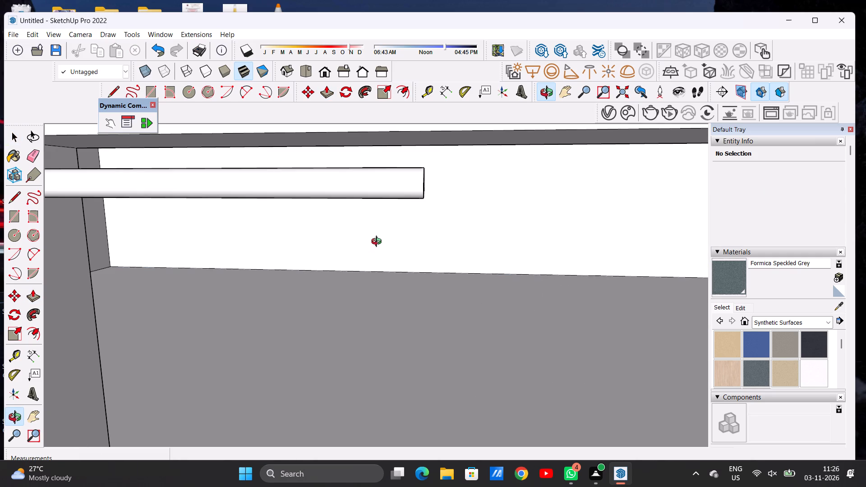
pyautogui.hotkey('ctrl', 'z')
# Copy the small circle straight down about 3' 4 1/2" to near the bottom of the opening's inner side face.
pyautogui.scroll(-12, 370, 225)
pyautogui.moveTo(375, 246); pyautogui.dragTo(348, 253)
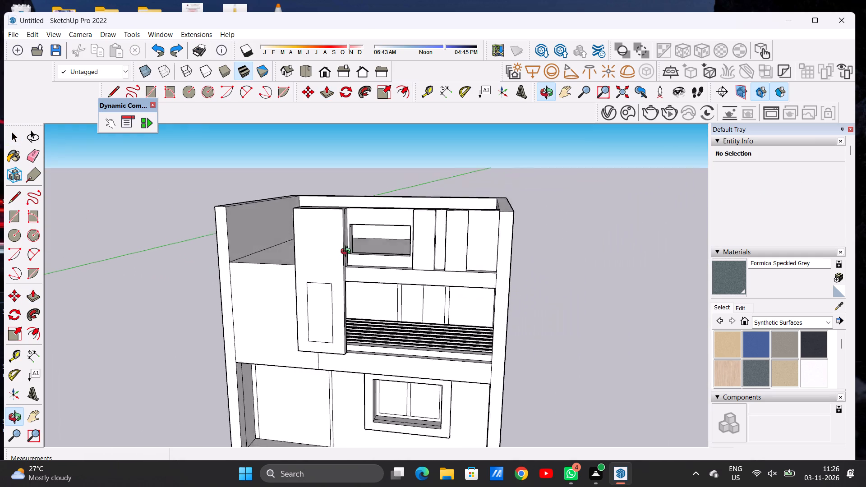
pyautogui.moveTo(348, 253); pyautogui.dragTo(198, 249)
pyautogui.scroll(12, 355, 238)
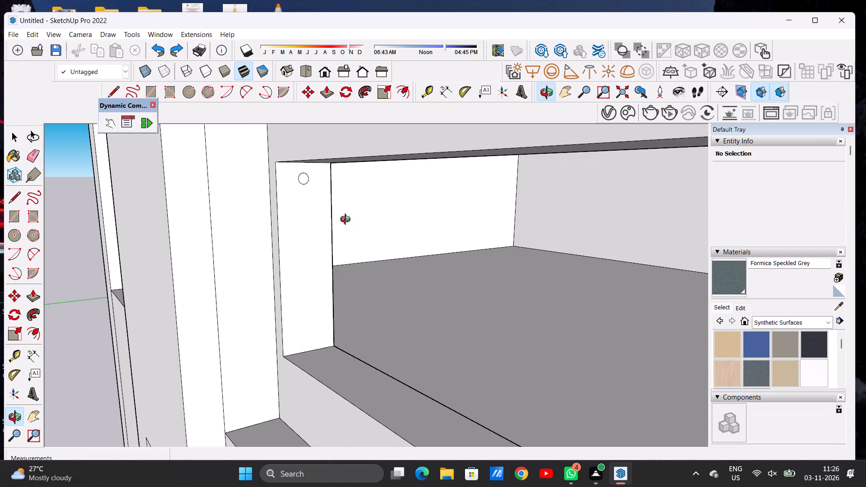
pyautogui.press('space')
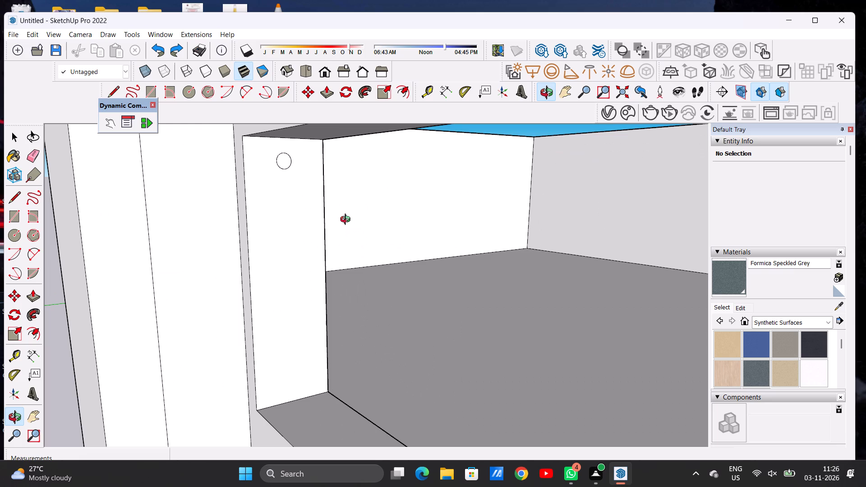
pyautogui.scroll(5, 256, 147)
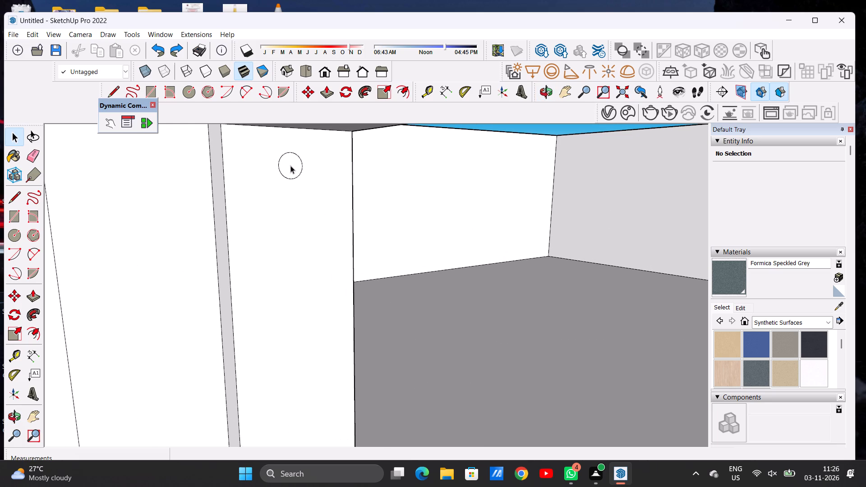
pyautogui.tripleClick(290, 165)
pyautogui.press('m')
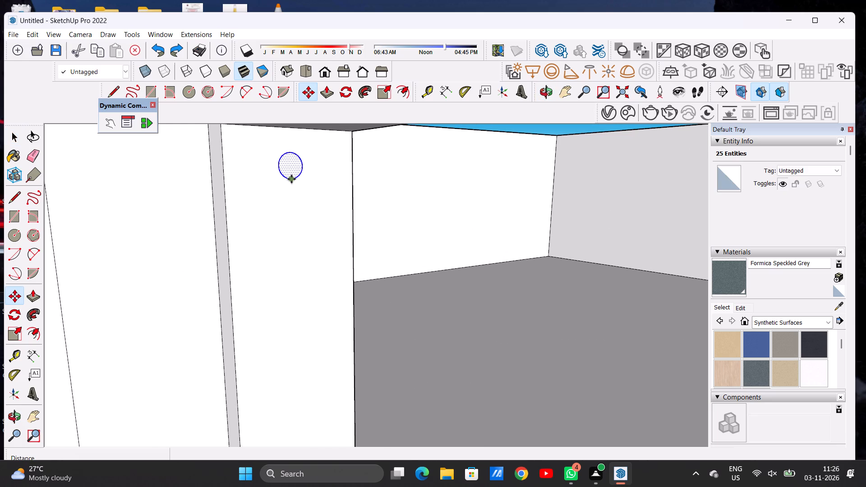
pyautogui.click(291, 179)
pyautogui.scroll(-8, 299, 213)
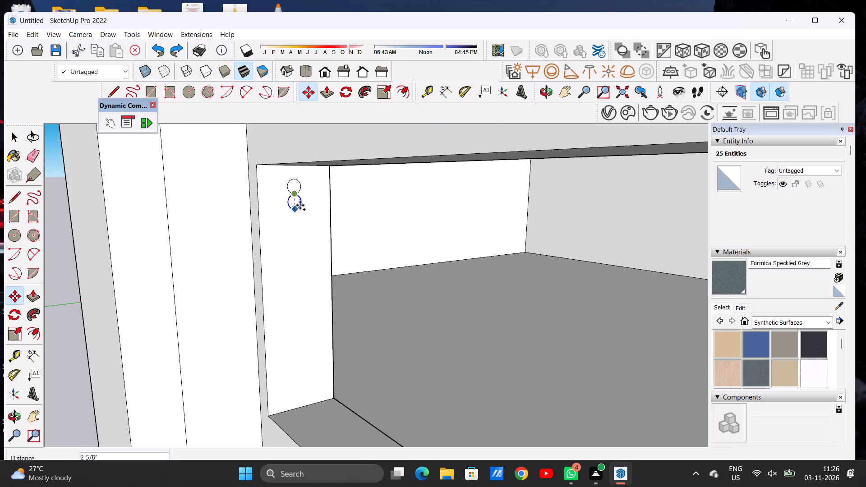
pyautogui.scroll(-5, 300, 205)
pyautogui.scroll(7, 301, 289)
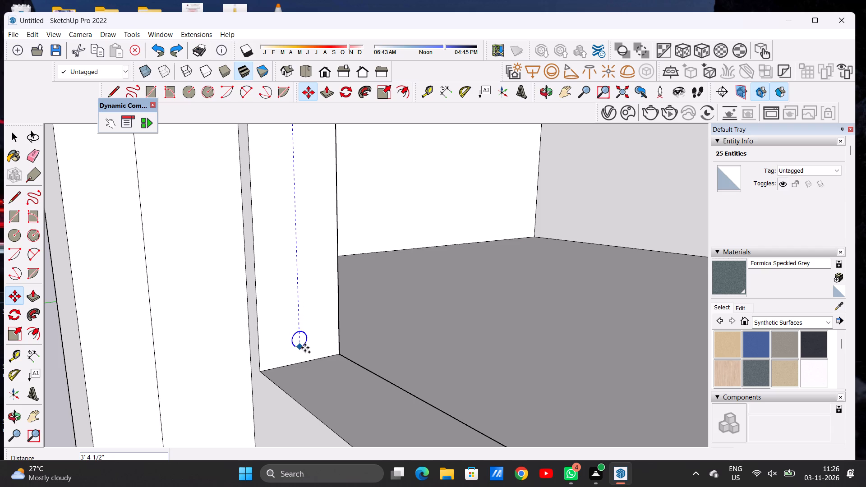
pyautogui.click(303, 347)
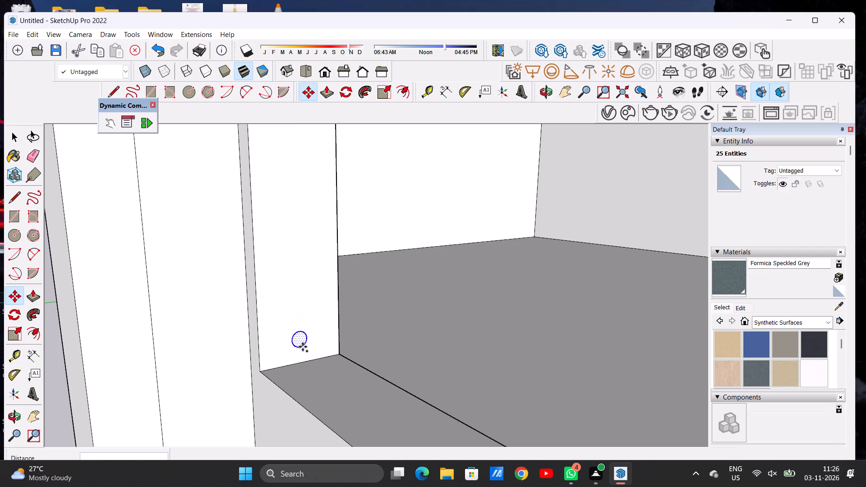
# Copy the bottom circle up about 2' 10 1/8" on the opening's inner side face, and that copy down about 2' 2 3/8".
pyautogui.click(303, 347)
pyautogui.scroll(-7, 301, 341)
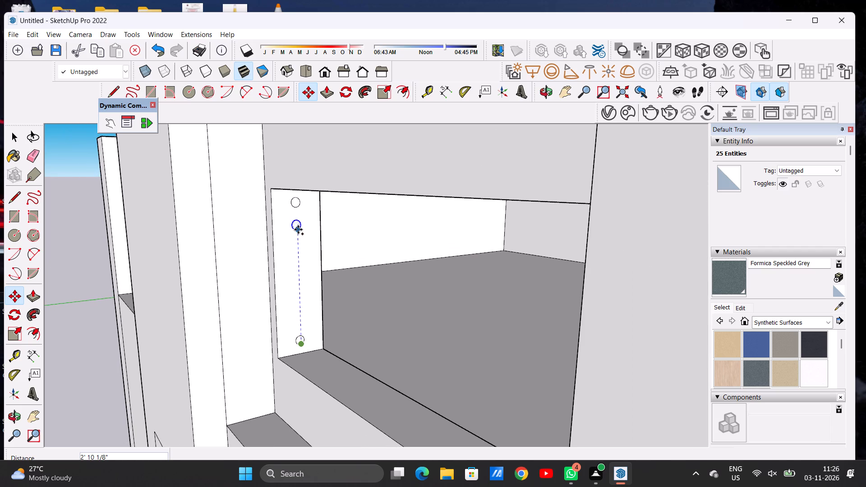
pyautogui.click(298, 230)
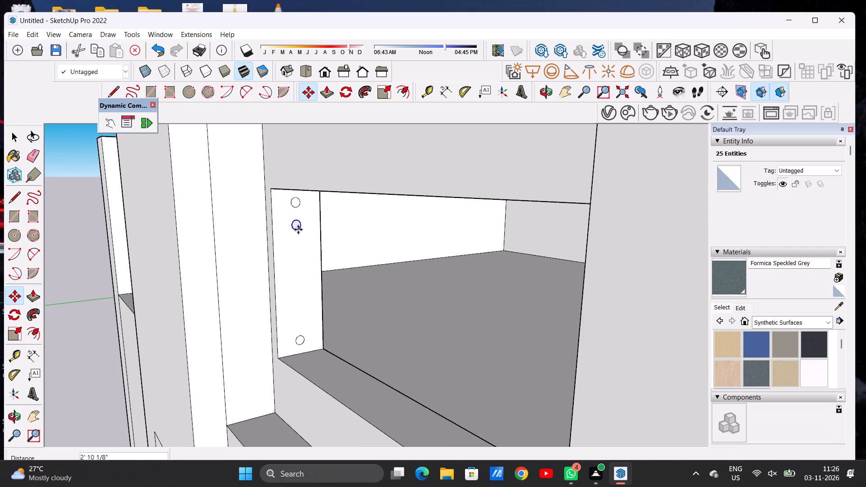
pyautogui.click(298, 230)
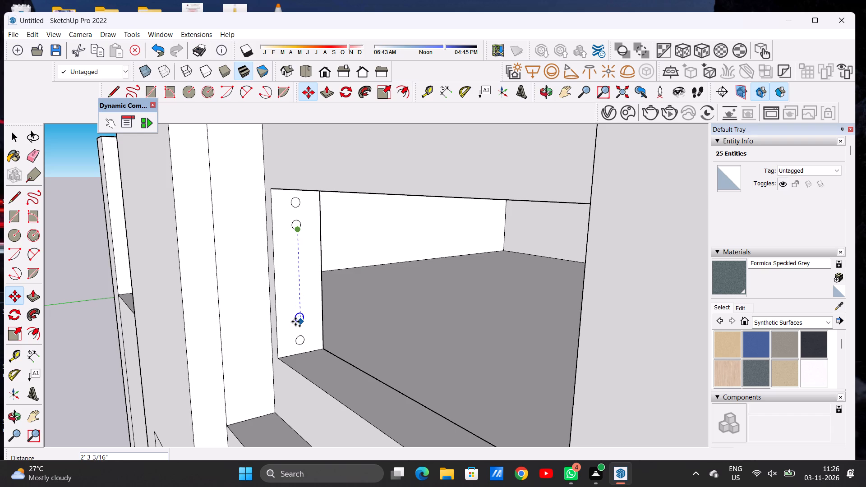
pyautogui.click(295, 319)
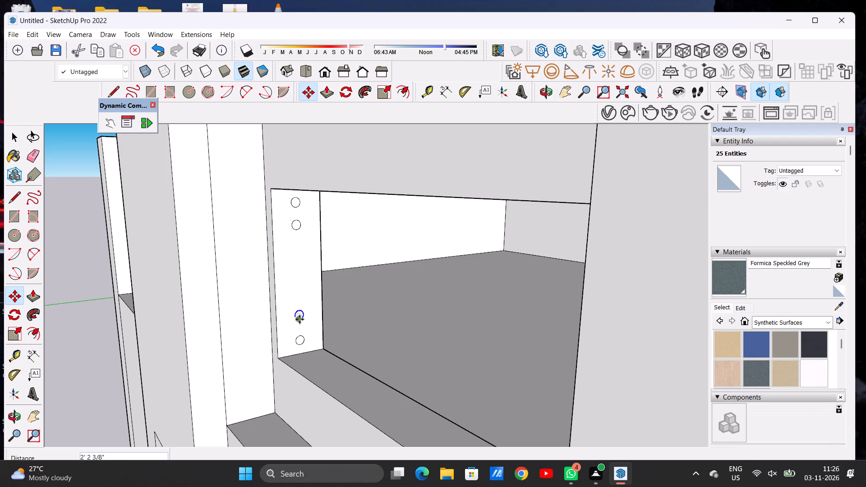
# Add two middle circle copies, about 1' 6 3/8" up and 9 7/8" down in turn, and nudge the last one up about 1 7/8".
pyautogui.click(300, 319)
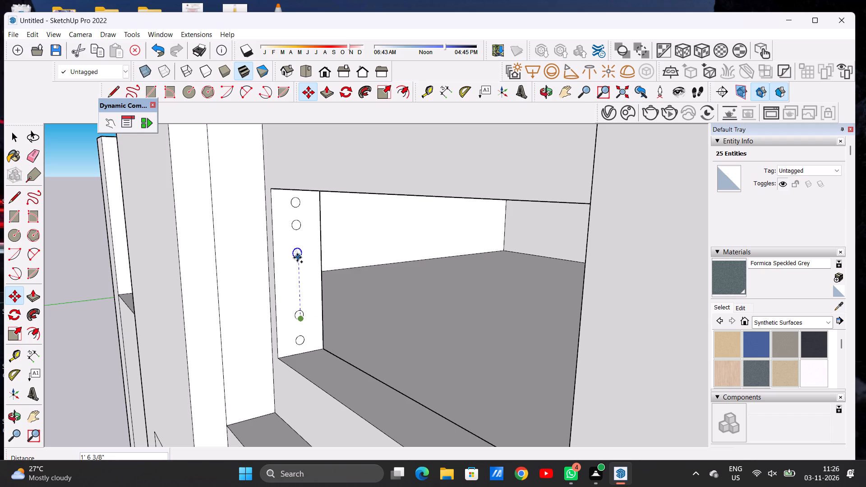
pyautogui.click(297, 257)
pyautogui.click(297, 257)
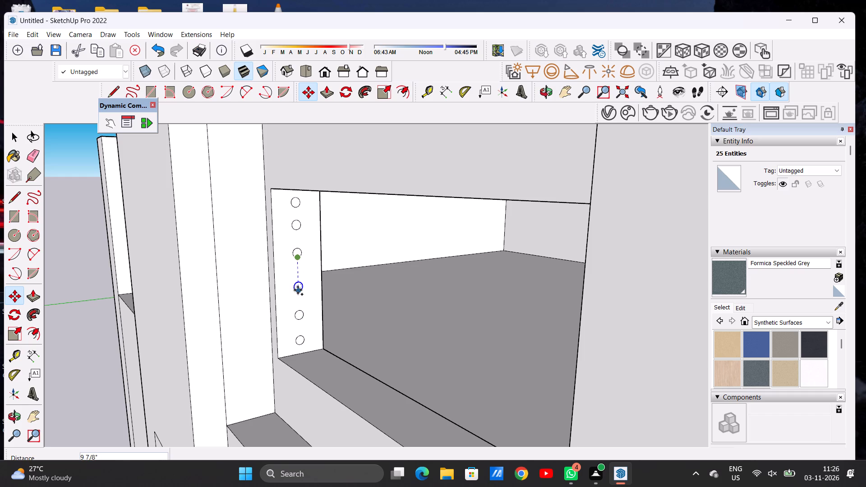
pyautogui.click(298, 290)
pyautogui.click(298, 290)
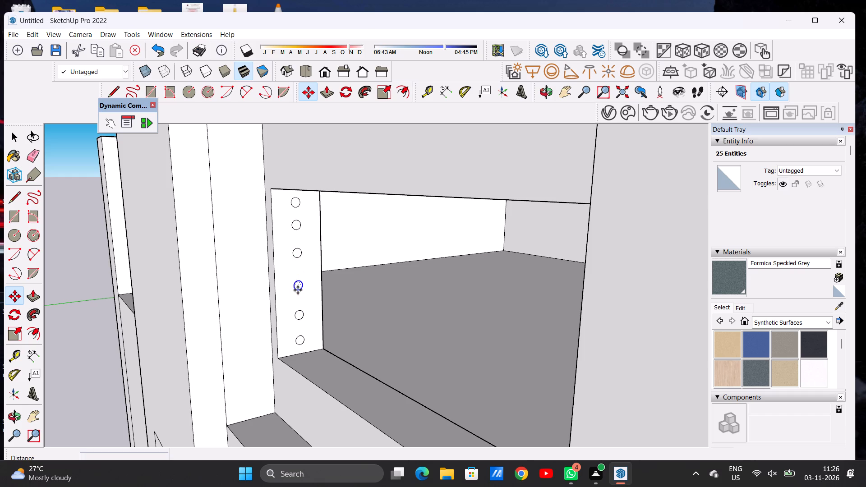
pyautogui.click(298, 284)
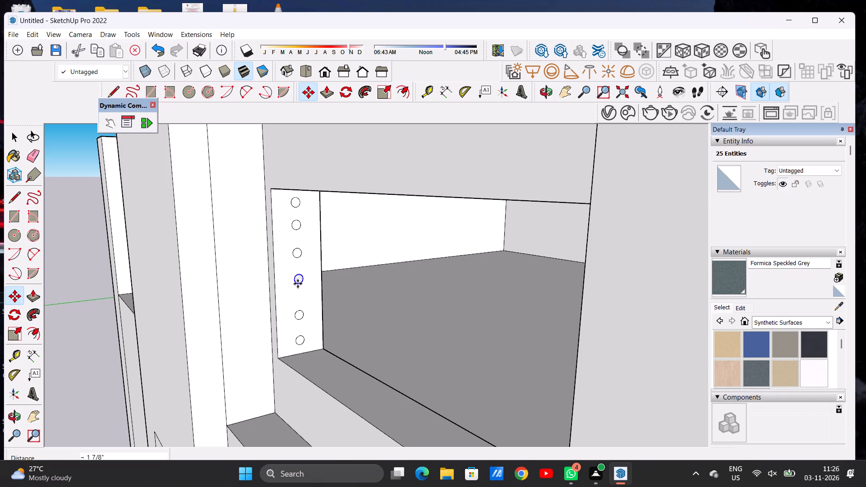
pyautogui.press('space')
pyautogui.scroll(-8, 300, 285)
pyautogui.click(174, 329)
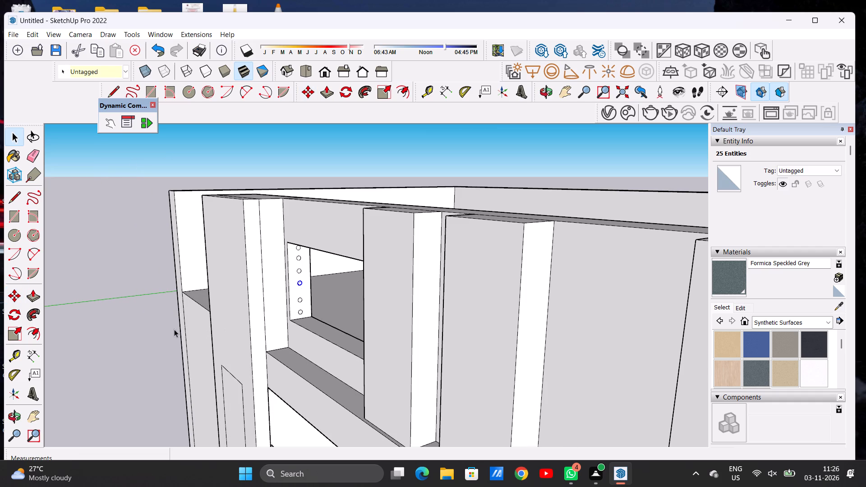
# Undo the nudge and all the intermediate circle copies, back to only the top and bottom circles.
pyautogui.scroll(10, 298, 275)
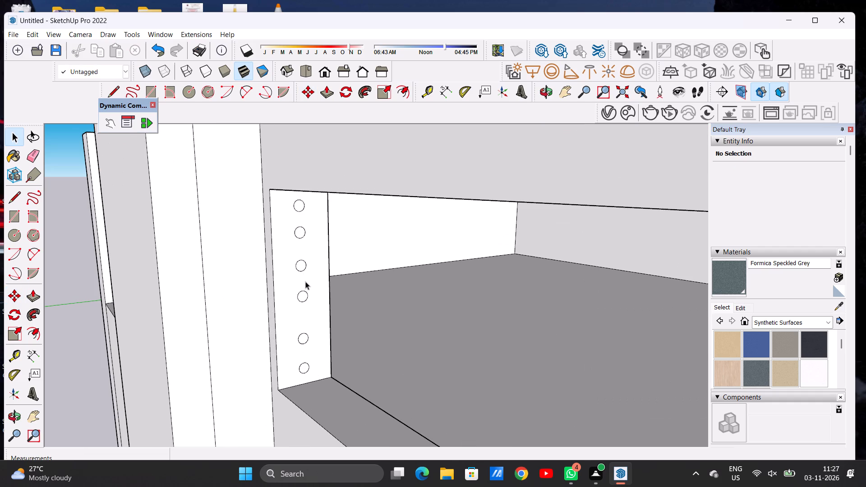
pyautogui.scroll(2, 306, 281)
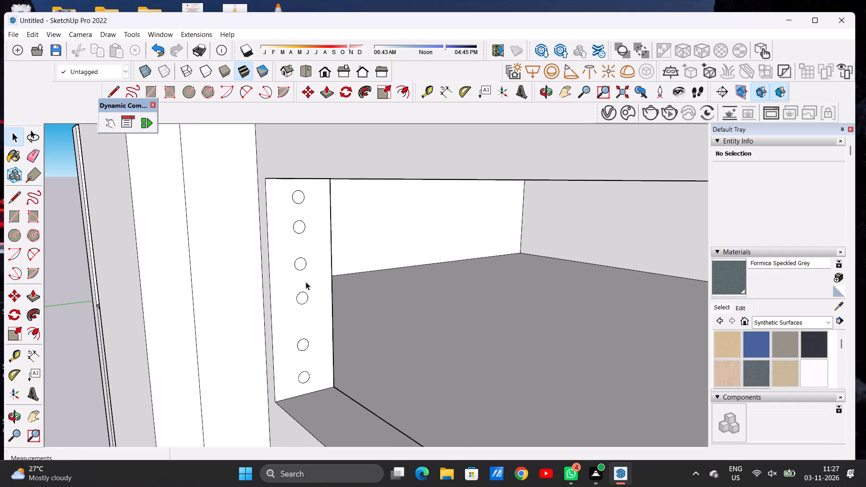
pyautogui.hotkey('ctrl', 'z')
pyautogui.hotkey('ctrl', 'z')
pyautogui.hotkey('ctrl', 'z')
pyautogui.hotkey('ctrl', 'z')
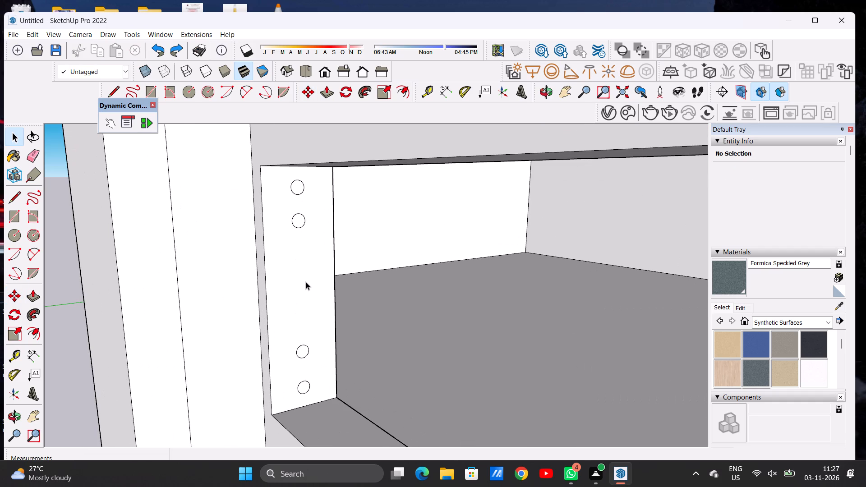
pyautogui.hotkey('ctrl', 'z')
# Copy the bottom circle up about 2' 11 1/8" to below the top circle, and that copy down about 2' 5 3/8".
pyautogui.doubleClick(305, 387)
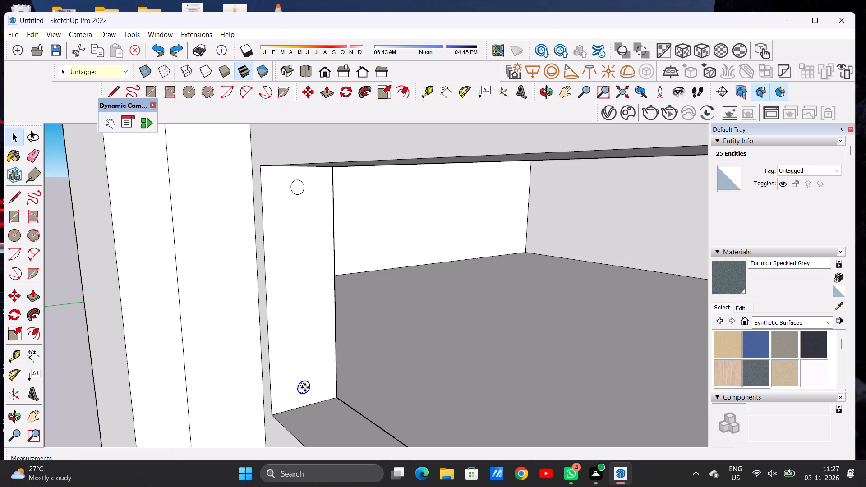
pyautogui.press('m')
pyautogui.click(304, 396)
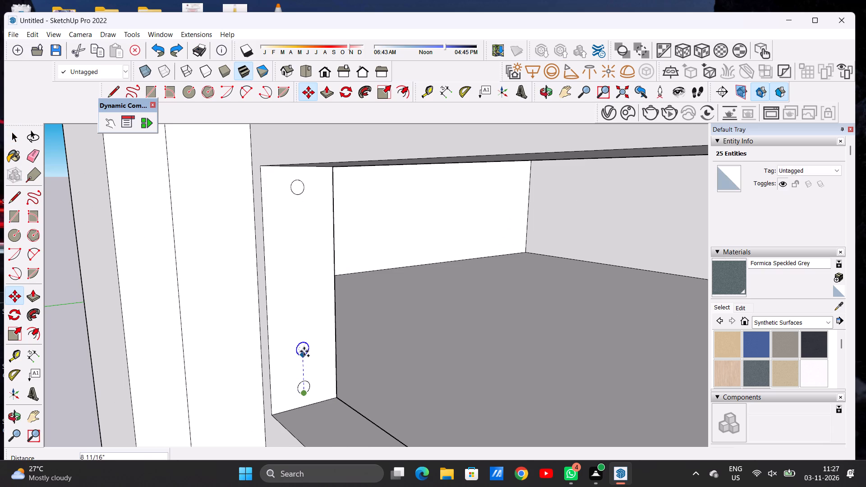
pyautogui.click(297, 223)
pyautogui.click(297, 223)
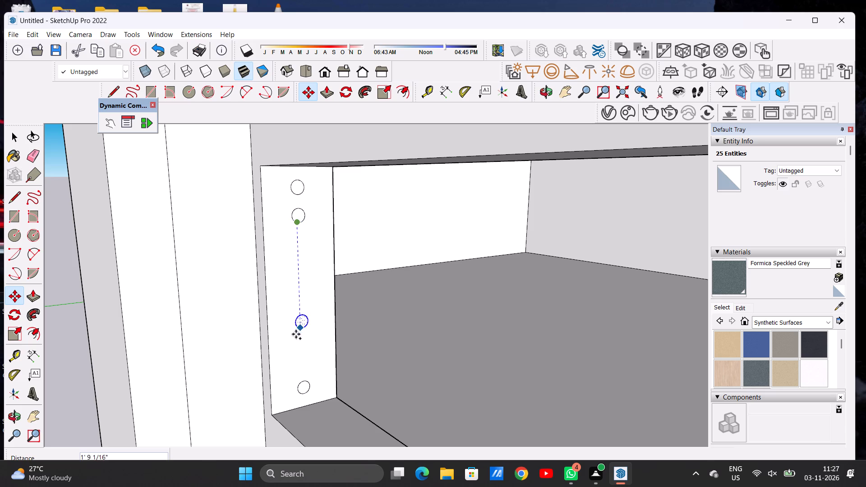
pyautogui.click(298, 368)
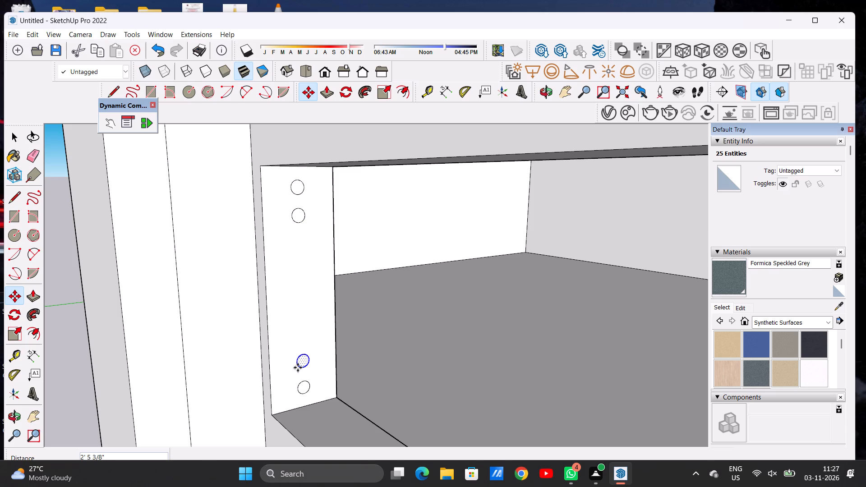
# Copy the second-lowest circle up about 2' 7/16", and that new copy down about 1' 5 11/16".
pyautogui.click(298, 368)
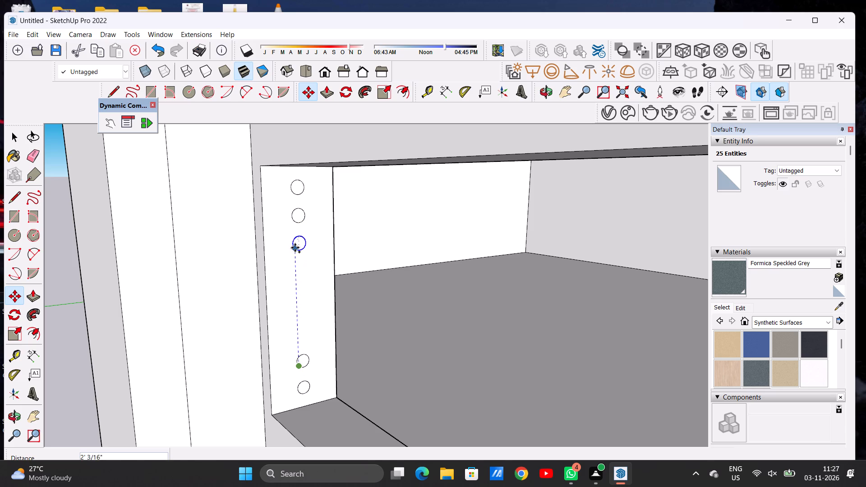
pyautogui.click(298, 247)
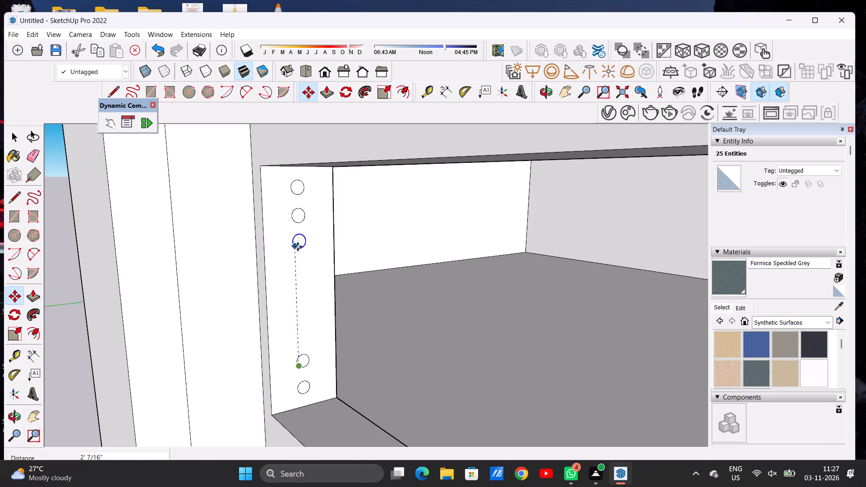
pyautogui.click(298, 247)
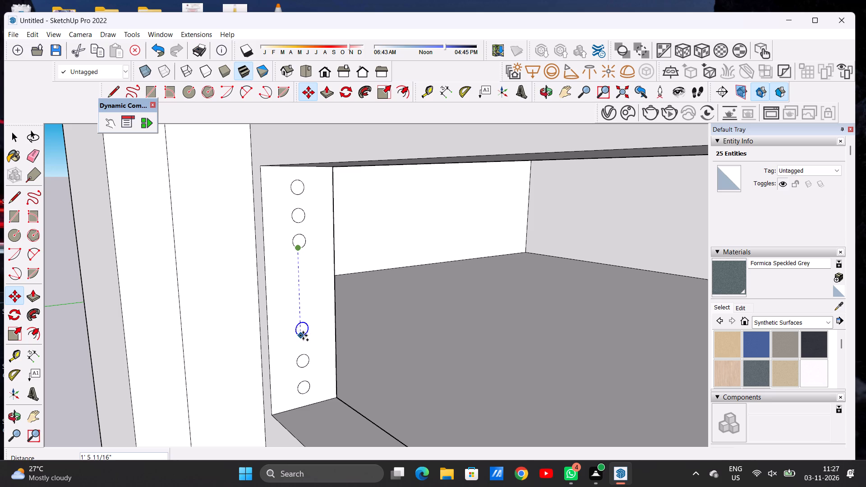
pyautogui.click(303, 335)
# Move the last copied circle down about 13/16" to even out the spacing of the lower circles.
pyautogui.click(303, 335)
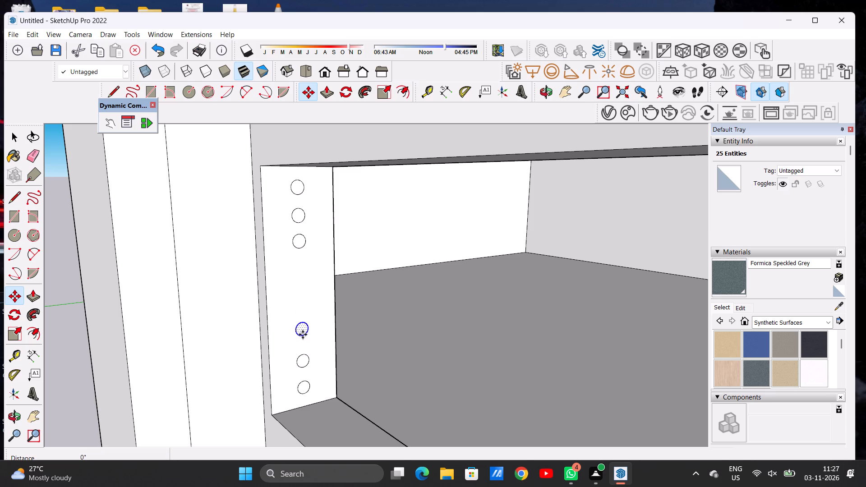
pyautogui.click(303, 334)
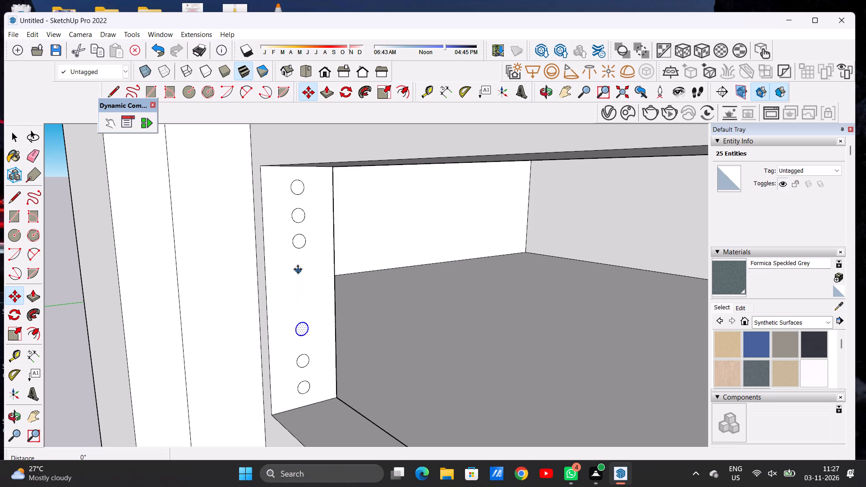
pyautogui.press('space')
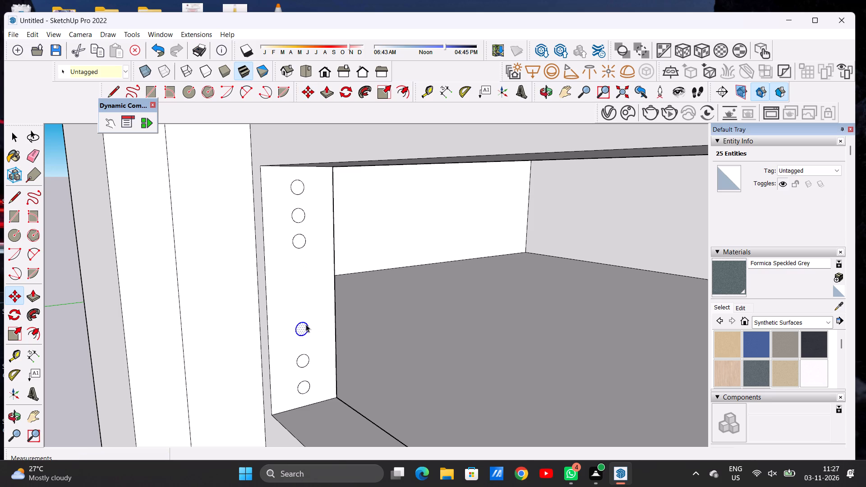
pyautogui.press('m')
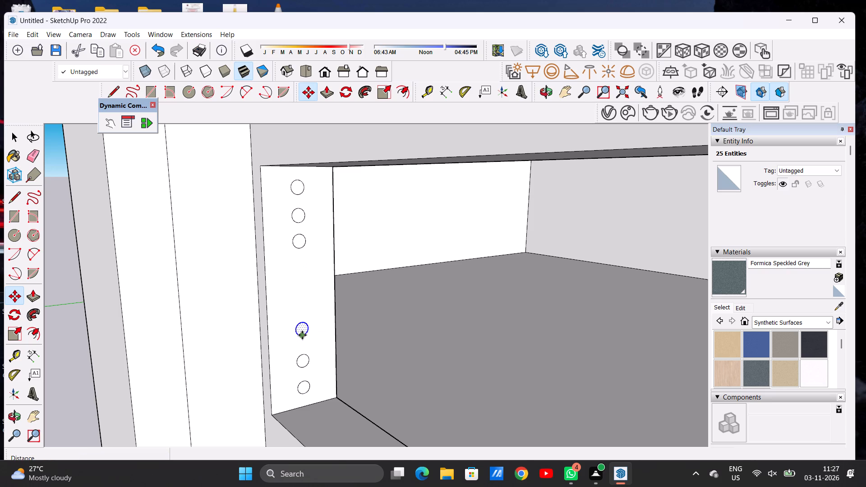
pyautogui.click(302, 335)
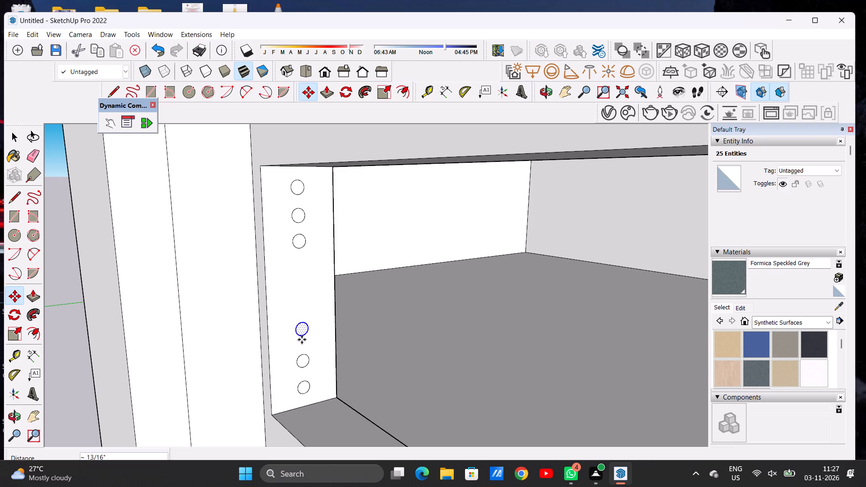
pyautogui.click(302, 340)
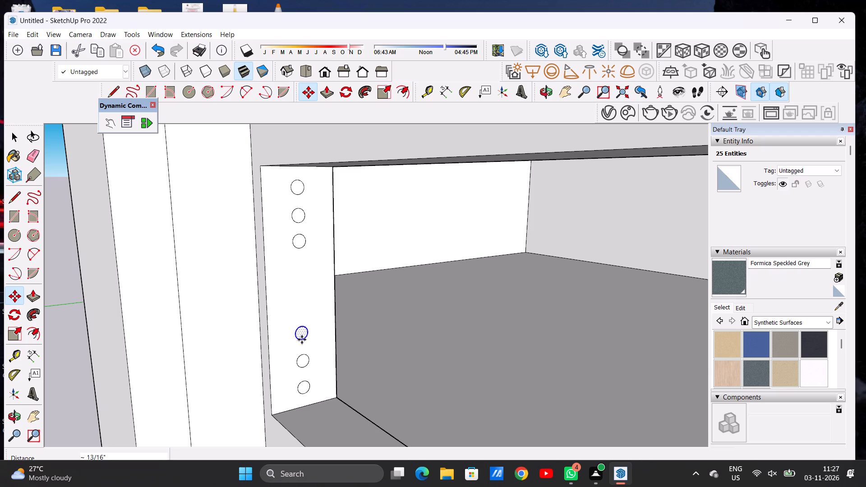
# Fill the middle gap by copying the moved circle up about 1' 15/16" and that copy down about 6 3/8", and deselect.
pyautogui.click(302, 340)
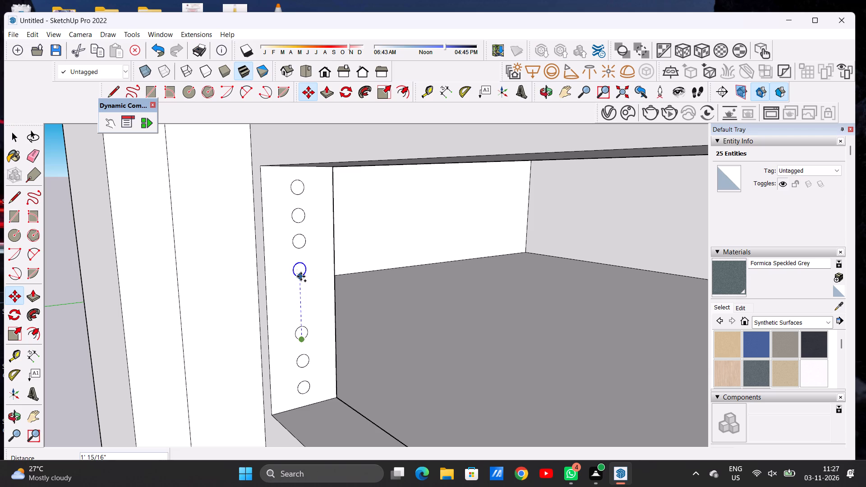
pyautogui.click(301, 276)
pyautogui.click(301, 276)
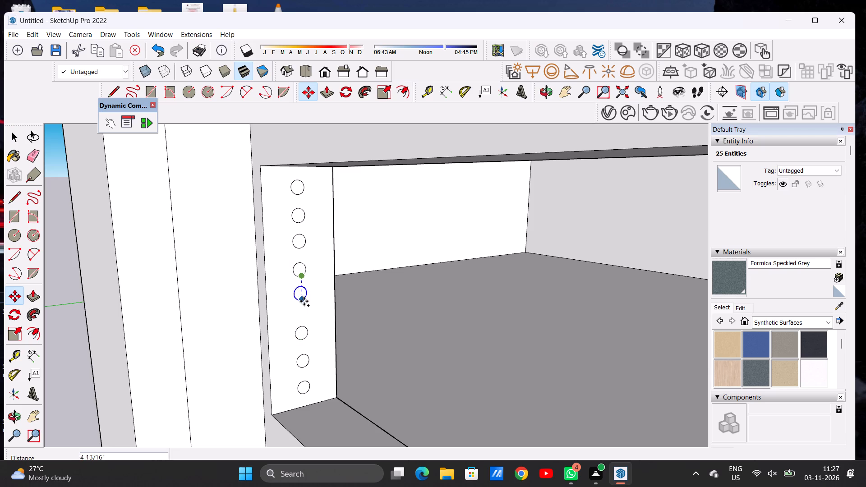
pyautogui.click(304, 308)
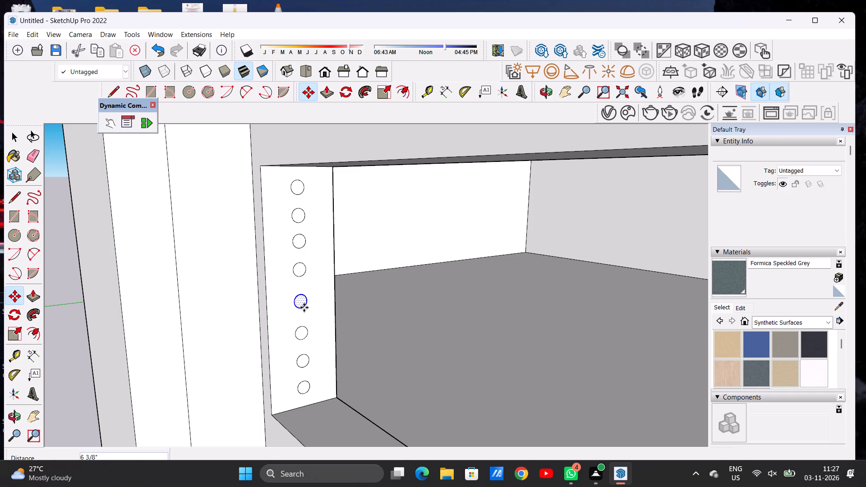
pyautogui.press('space')
pyautogui.scroll(-14, 300, 314)
pyautogui.click(173, 358)
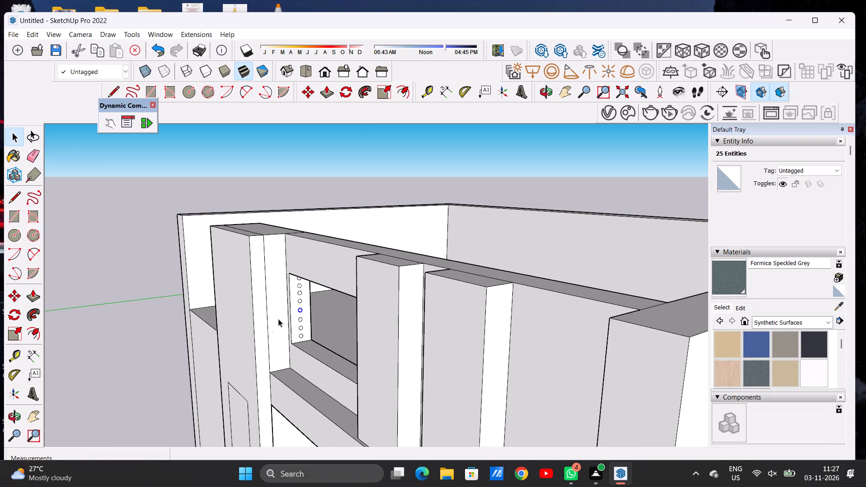
# Examine the column of circles on the opening's inner side face and the rooftop opening from several angles.
pyautogui.scroll(6, 305, 283)
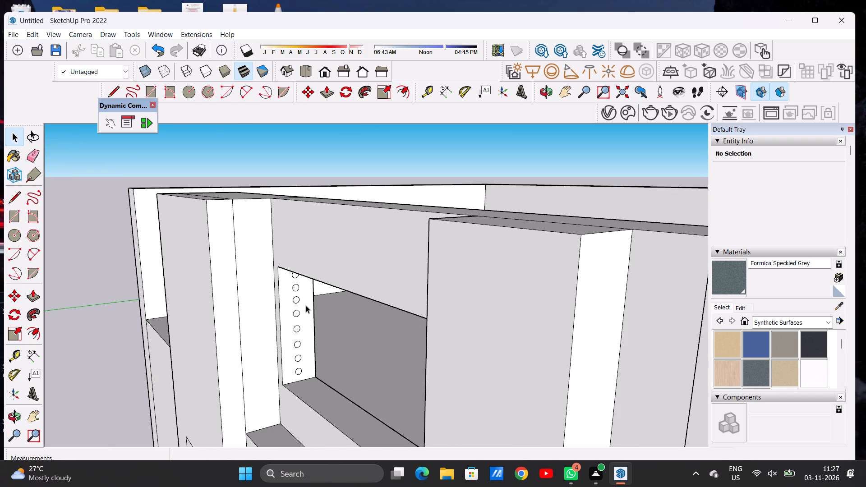
pyautogui.press('o')
pyautogui.moveTo(299, 356); pyautogui.dragTo(324, 337)
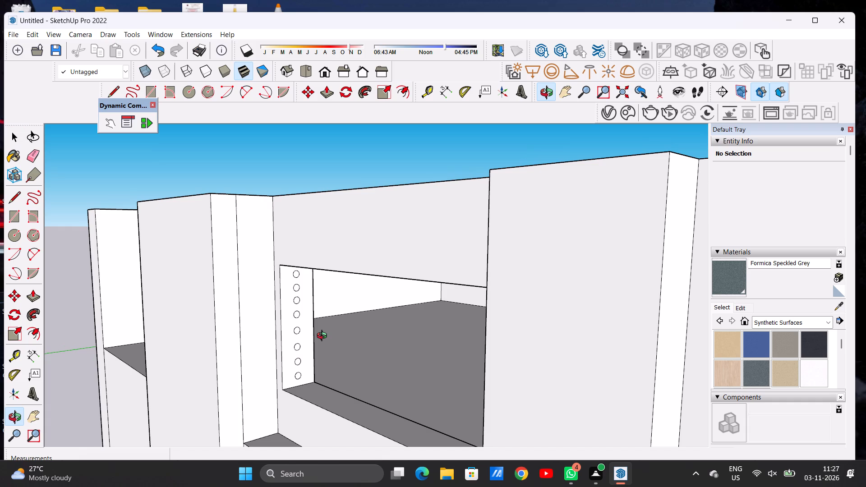
pyautogui.scroll(1, 324, 337)
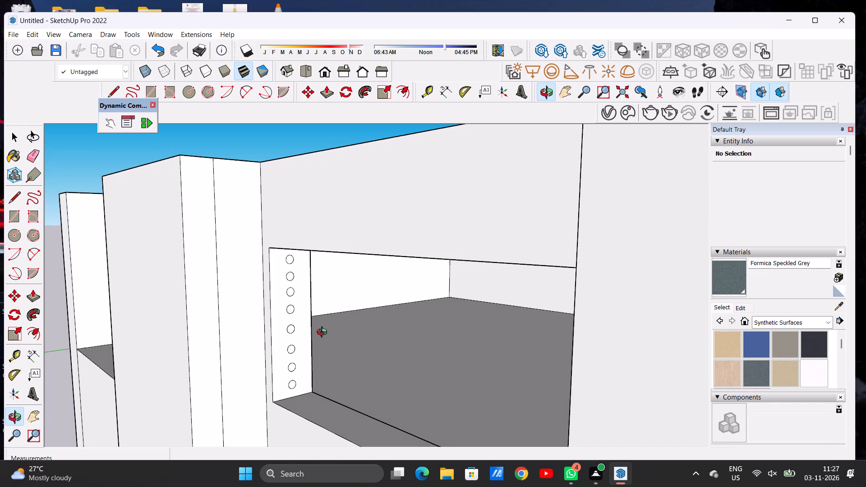
pyautogui.scroll(-6, 324, 330)
pyautogui.moveTo(312, 385); pyautogui.dragTo(449, 395)
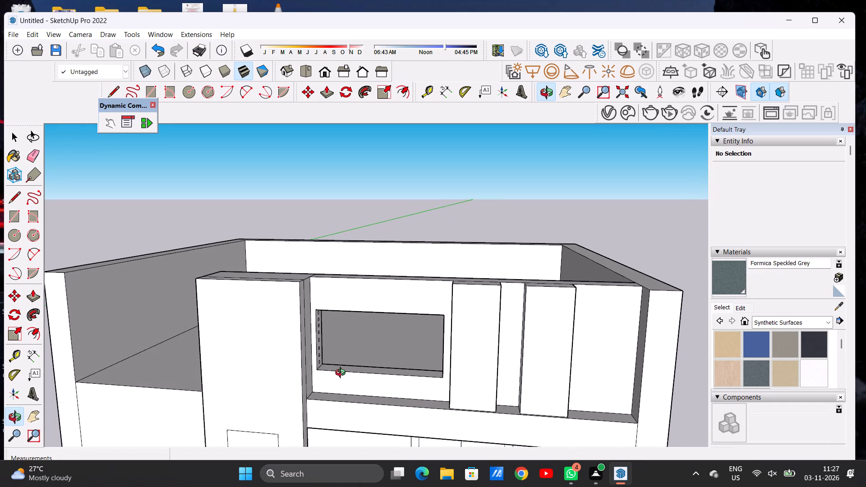
pyautogui.moveTo(342, 375); pyautogui.dragTo(364, 427)
pyautogui.scroll(7, 386, 380)
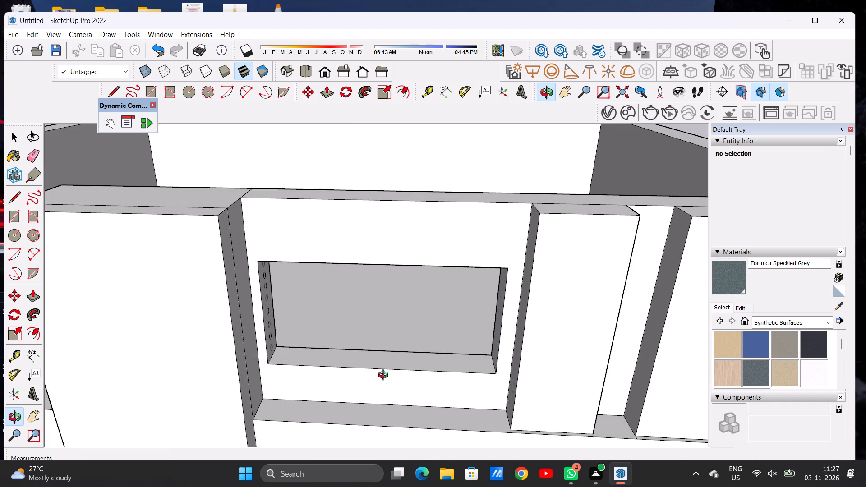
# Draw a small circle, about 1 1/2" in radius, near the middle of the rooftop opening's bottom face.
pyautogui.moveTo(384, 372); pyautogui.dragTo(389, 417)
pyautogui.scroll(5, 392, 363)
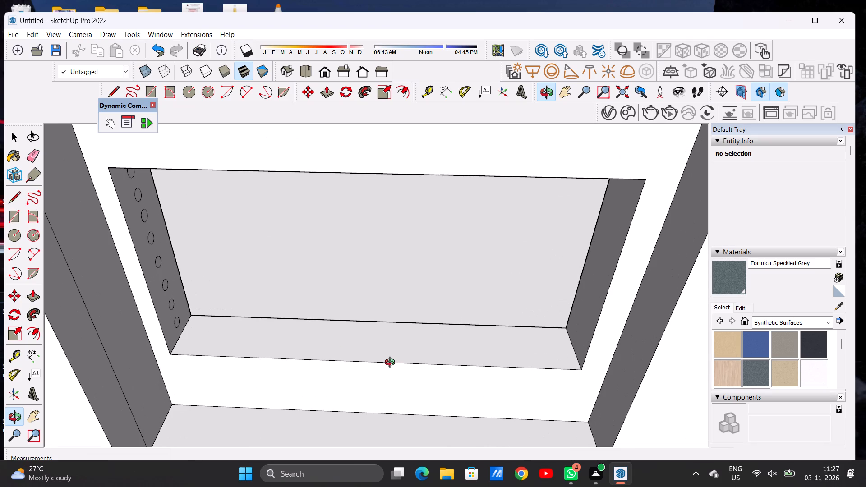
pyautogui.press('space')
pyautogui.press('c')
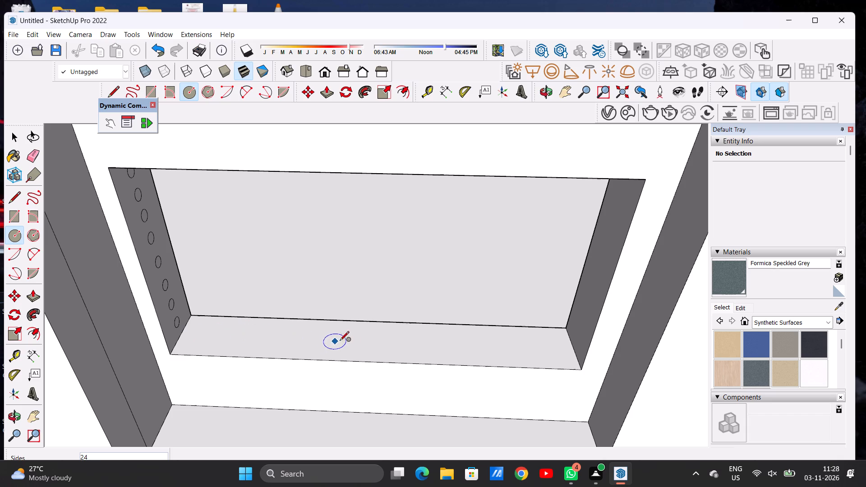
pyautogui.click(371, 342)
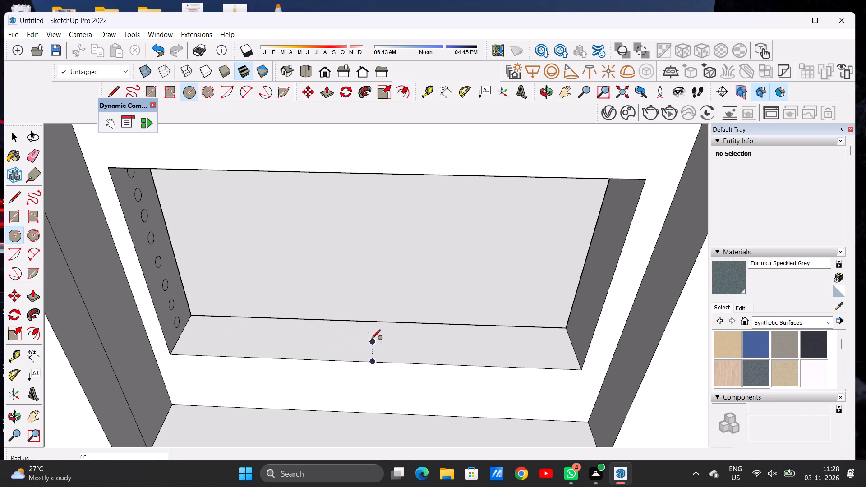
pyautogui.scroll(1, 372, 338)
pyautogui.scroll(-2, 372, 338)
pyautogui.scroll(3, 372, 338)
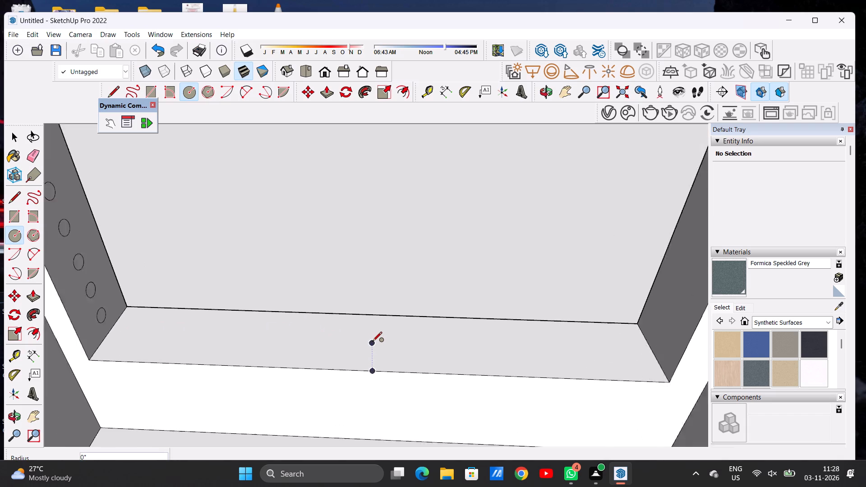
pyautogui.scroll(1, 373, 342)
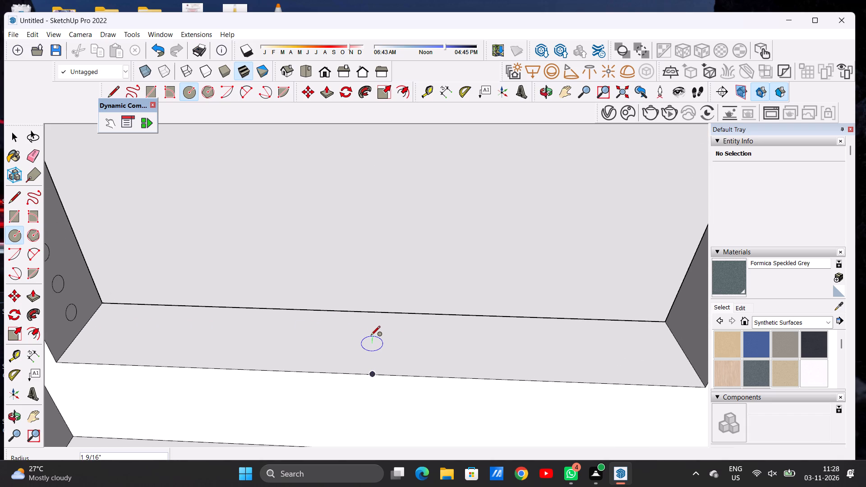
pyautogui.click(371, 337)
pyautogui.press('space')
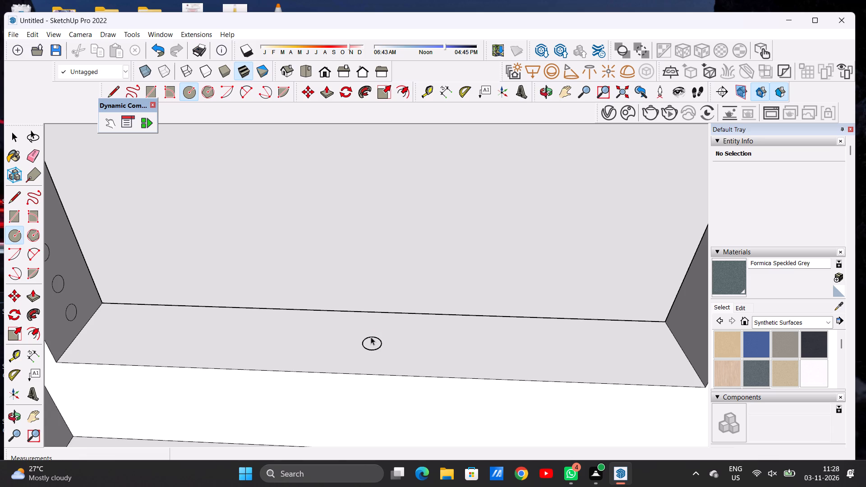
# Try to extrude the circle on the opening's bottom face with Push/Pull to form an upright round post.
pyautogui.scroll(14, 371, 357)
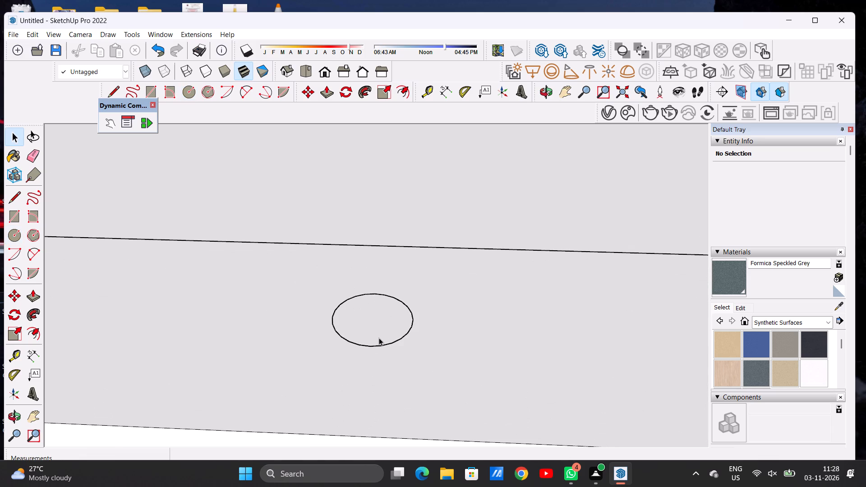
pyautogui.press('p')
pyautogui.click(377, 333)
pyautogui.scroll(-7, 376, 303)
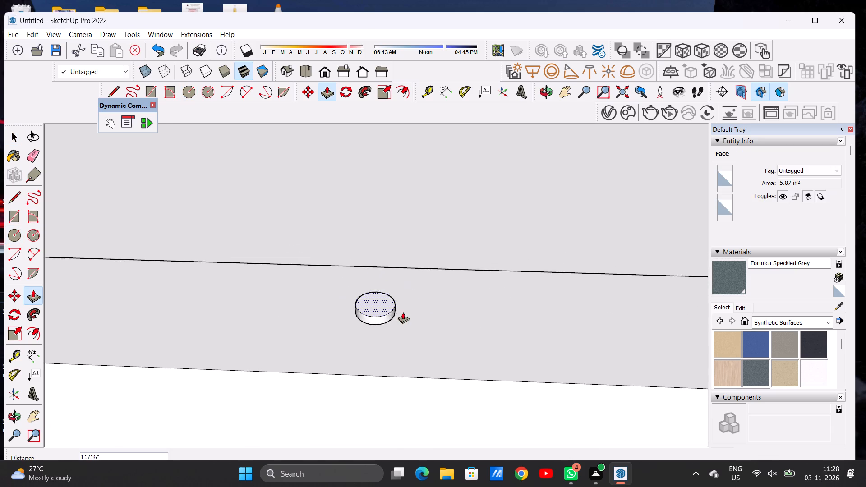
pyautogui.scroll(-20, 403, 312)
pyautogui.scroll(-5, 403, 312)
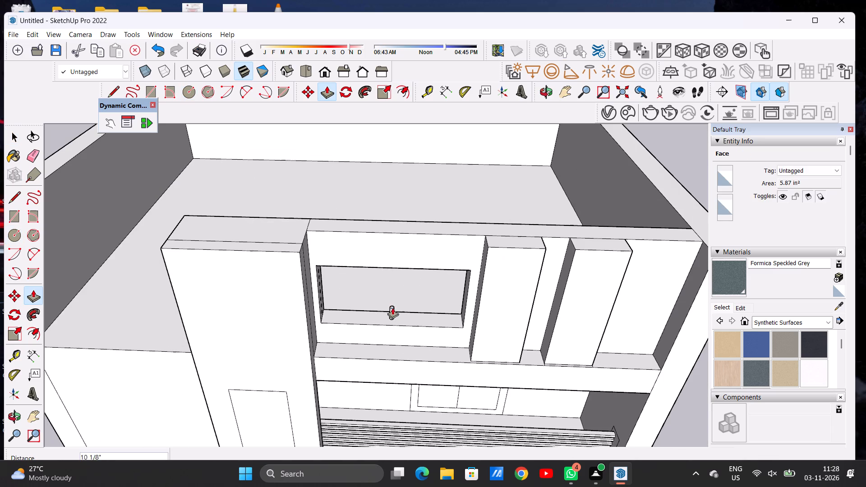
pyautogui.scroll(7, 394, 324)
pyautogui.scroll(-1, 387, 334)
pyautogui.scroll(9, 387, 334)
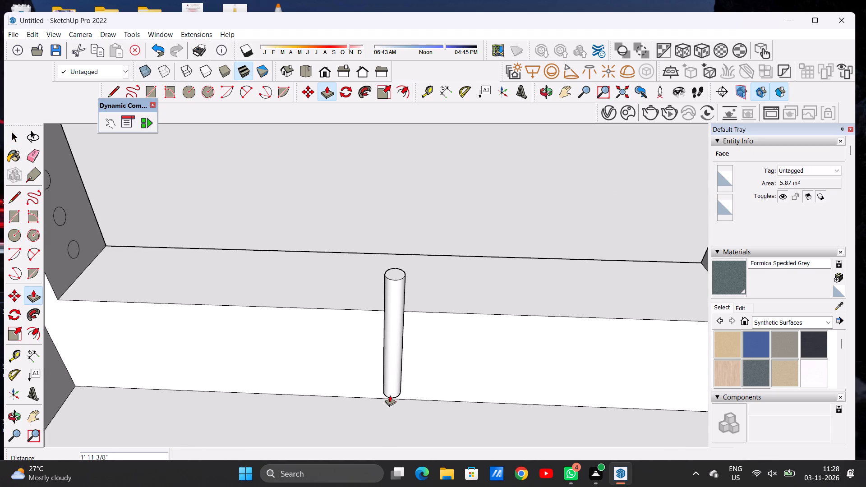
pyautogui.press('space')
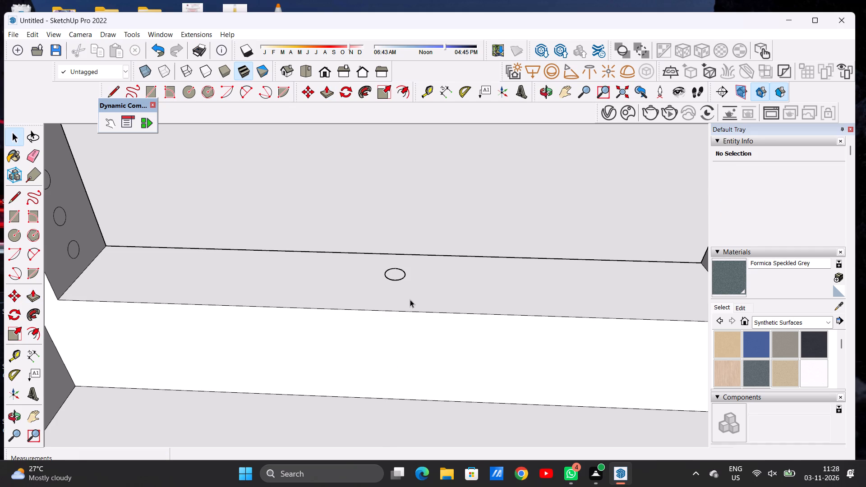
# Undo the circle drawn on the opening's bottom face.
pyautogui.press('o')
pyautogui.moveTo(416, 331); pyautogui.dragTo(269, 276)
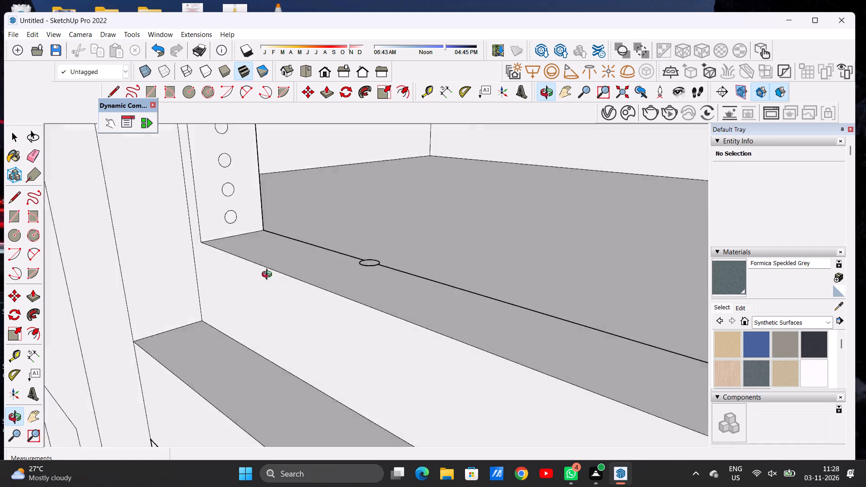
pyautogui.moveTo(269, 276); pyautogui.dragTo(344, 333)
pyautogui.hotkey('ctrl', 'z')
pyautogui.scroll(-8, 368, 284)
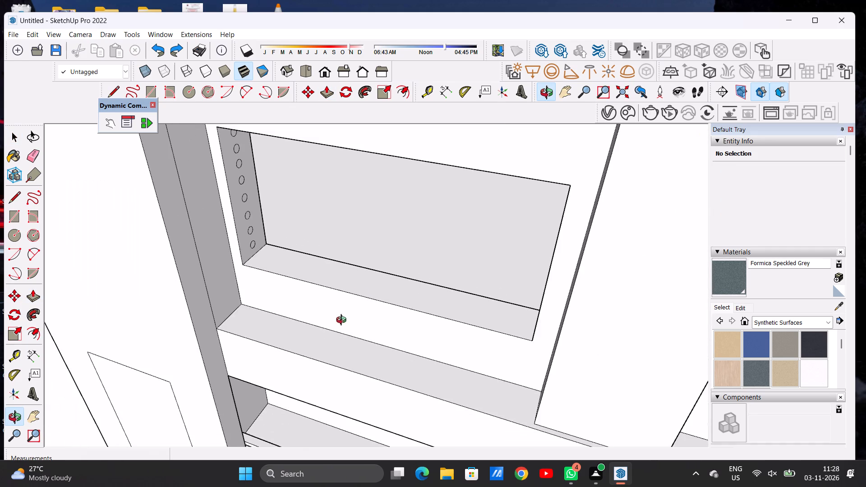
# Draw a small circle near the middle of the opening's bottom face as the base of an upright post.
pyautogui.moveTo(353, 322); pyautogui.dragTo(428, 381)
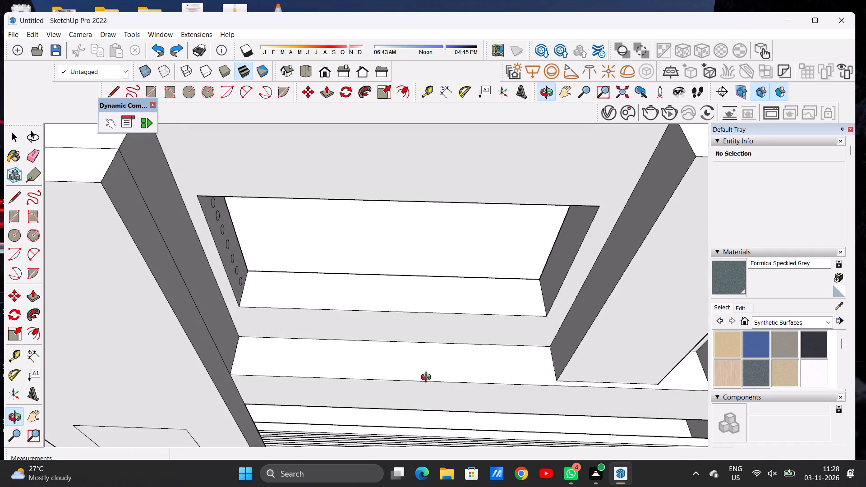
pyautogui.scroll(2, 400, 308)
pyautogui.press('c')
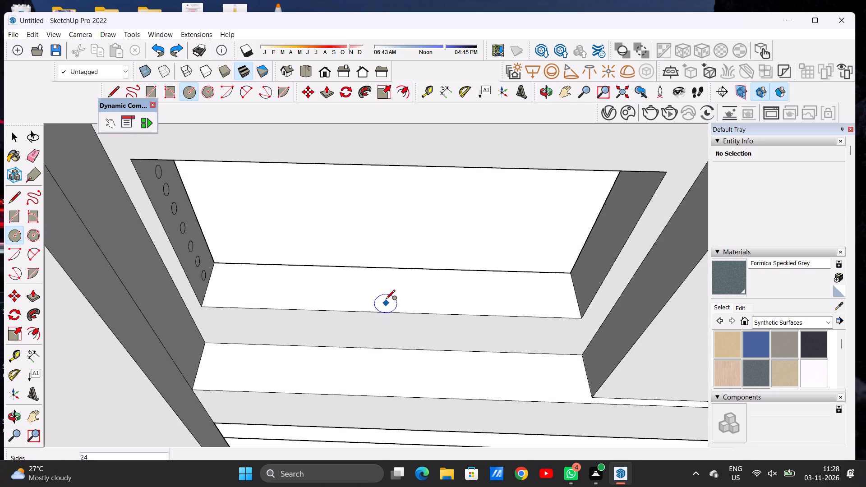
pyautogui.click(388, 289)
pyautogui.scroll(6, 391, 288)
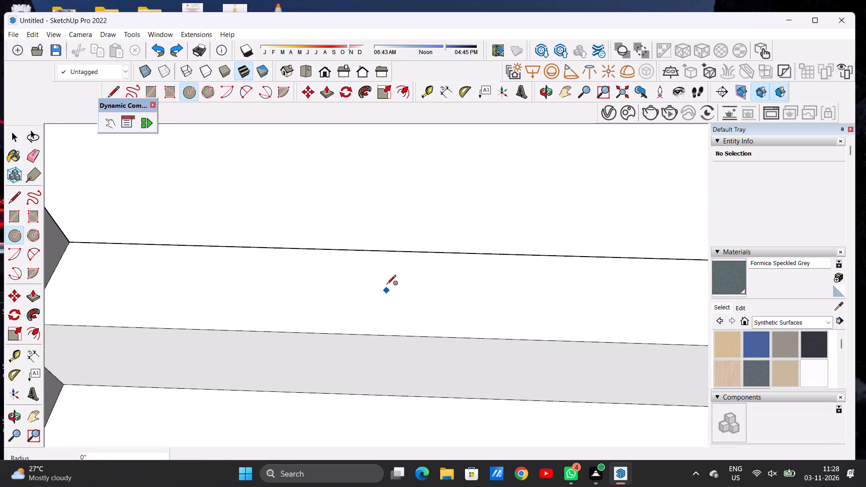
pyautogui.click(387, 284)
pyautogui.press('space')
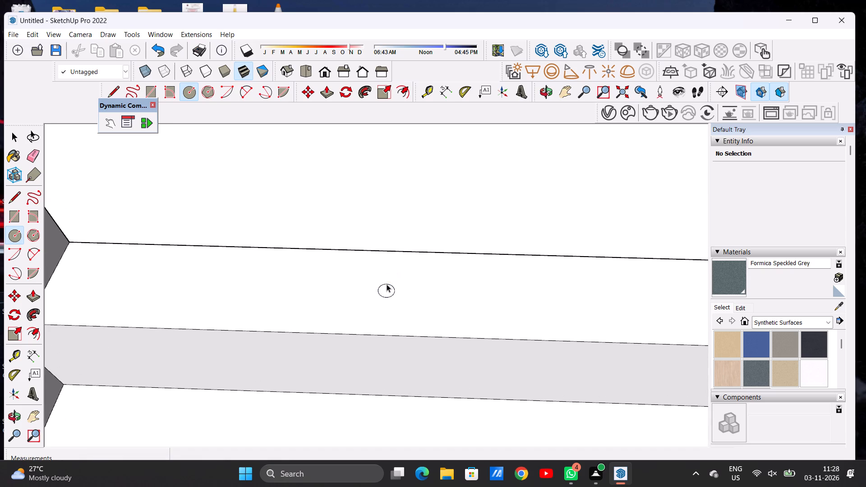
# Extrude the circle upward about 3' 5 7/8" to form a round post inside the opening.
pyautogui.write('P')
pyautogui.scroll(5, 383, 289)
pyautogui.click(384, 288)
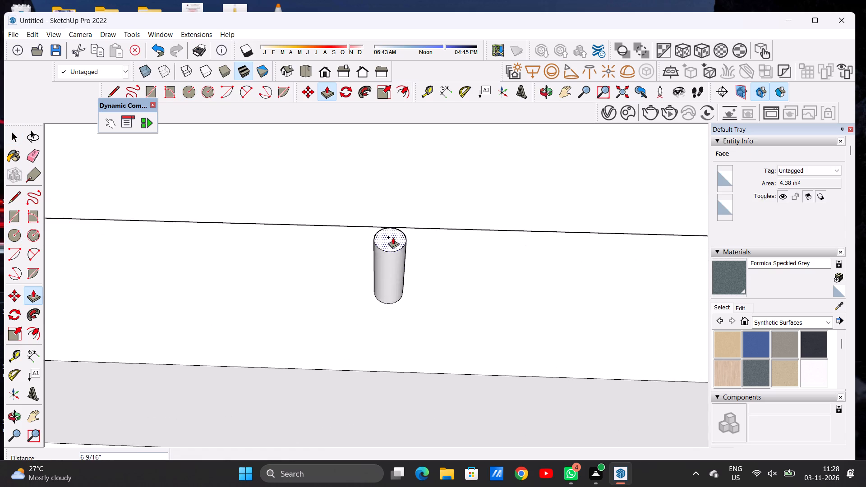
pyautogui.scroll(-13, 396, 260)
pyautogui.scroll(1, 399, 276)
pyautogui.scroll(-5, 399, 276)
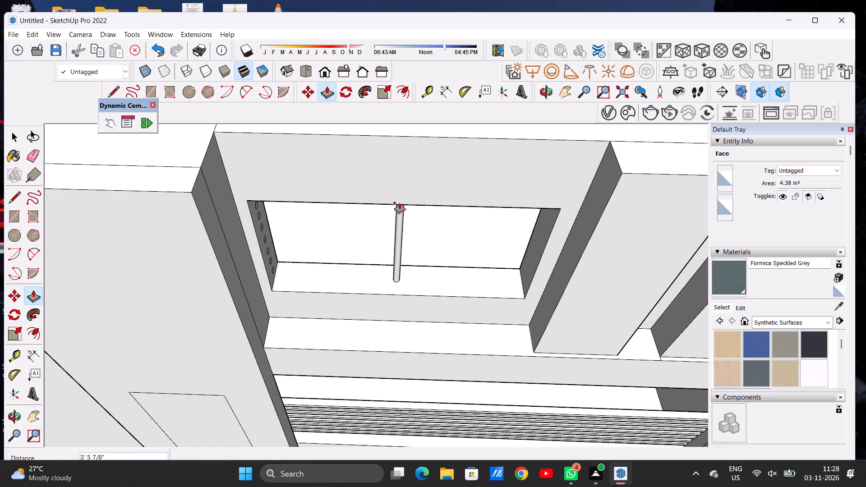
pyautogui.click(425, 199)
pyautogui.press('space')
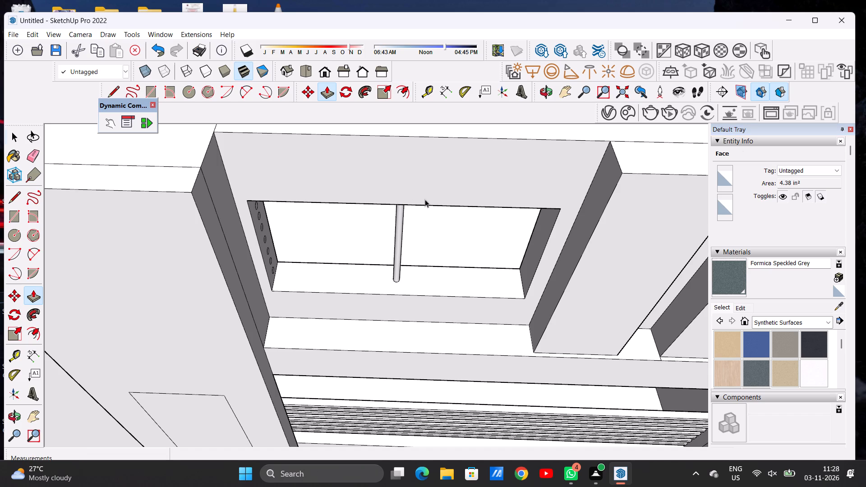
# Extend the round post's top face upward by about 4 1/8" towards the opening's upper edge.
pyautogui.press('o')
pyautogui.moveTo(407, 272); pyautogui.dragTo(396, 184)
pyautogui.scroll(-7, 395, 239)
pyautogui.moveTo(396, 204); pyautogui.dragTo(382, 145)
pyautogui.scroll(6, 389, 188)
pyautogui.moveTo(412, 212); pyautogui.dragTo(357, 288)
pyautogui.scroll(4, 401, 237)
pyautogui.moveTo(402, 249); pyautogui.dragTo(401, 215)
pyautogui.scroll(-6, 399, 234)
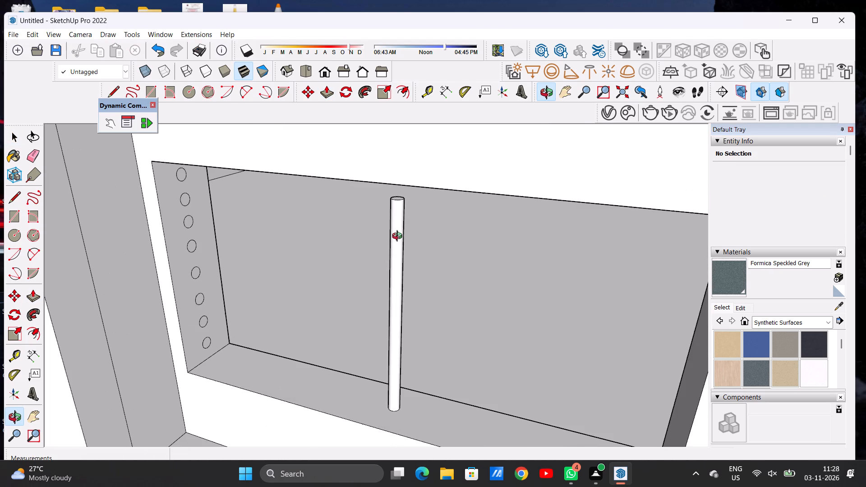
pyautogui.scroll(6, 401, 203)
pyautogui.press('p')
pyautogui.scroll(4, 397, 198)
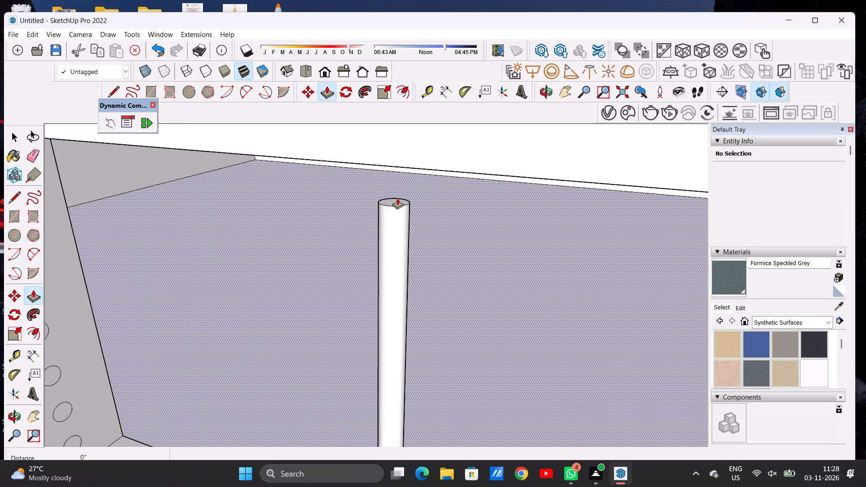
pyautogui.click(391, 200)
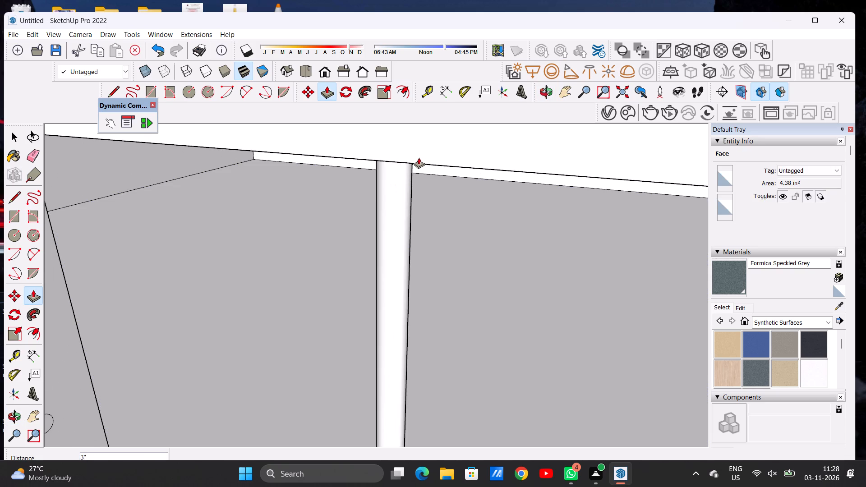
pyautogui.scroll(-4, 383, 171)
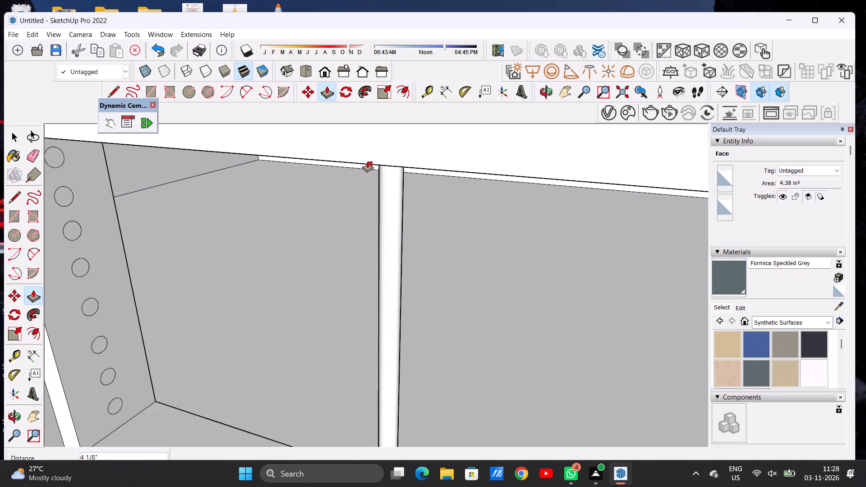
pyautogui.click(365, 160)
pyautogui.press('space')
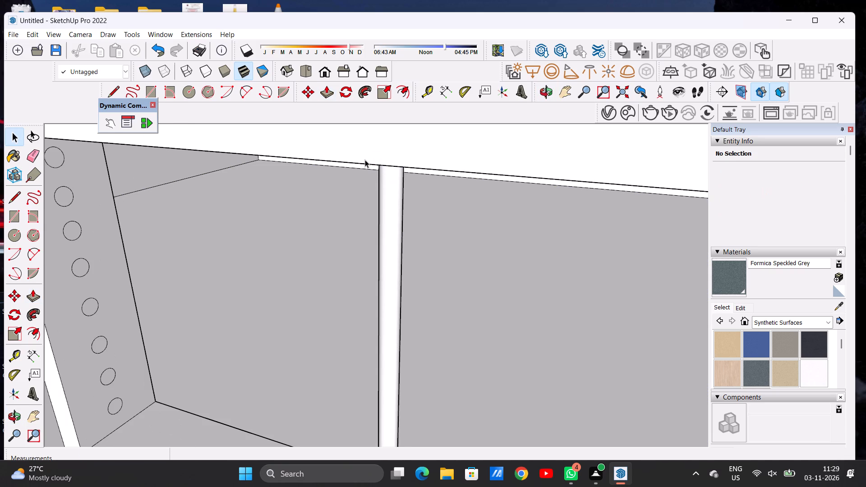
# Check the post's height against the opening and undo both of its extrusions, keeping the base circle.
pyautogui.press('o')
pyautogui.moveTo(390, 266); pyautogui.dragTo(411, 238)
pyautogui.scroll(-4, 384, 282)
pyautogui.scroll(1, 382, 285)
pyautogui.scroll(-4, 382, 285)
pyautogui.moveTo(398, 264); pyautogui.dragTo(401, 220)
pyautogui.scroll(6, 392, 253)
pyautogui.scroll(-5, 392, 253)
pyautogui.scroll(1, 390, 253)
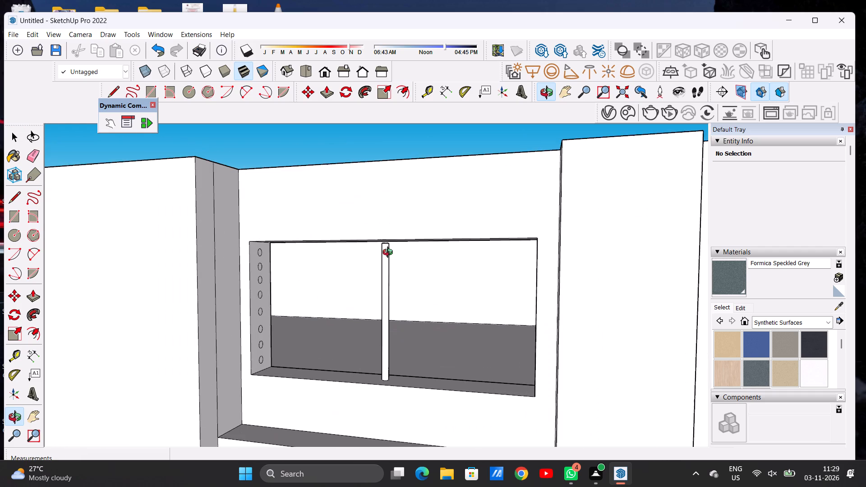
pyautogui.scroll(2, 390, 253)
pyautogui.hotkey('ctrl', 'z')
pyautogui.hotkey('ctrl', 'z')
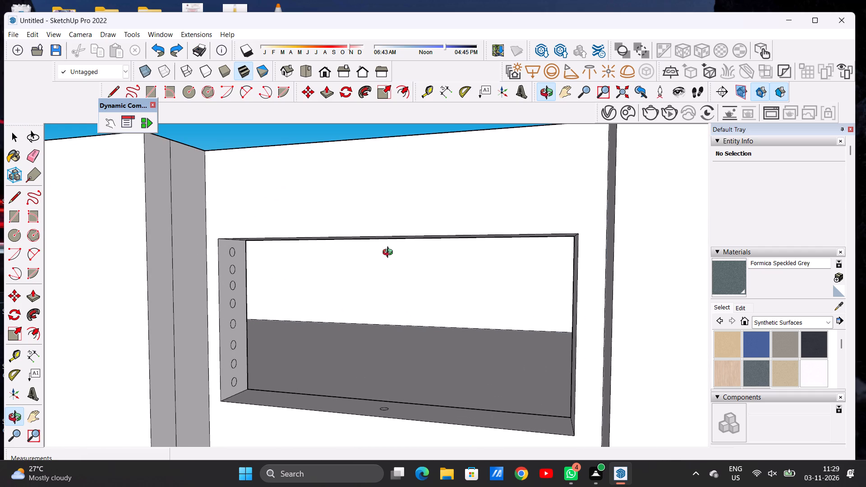
# Extrude the base circle upward about 4' 1/2", using the opening's upper front corner as the height reference.
pyautogui.moveTo(376, 406); pyautogui.dragTo(368, 442)
pyautogui.scroll(1, 383, 422)
pyautogui.scroll(-1, 383, 422)
pyautogui.scroll(8, 383, 422)
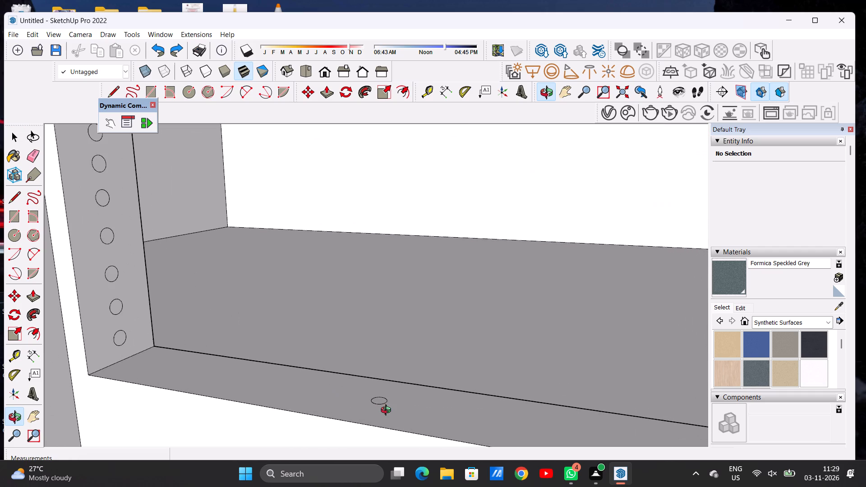
pyautogui.press('p')
pyautogui.scroll(9, 378, 391)
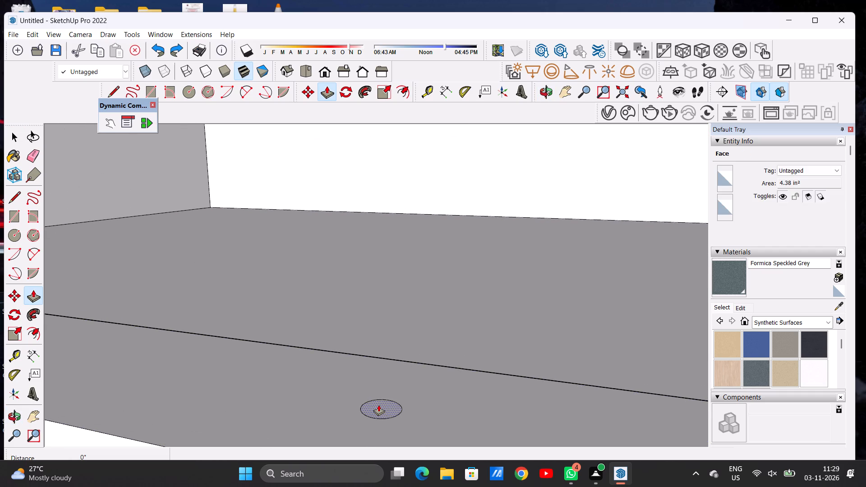
pyautogui.click(378, 404)
pyautogui.scroll(-12, 392, 350)
pyautogui.scroll(2, 402, 364)
pyautogui.scroll(-4, 403, 367)
pyautogui.scroll(1, 401, 362)
pyautogui.scroll(-7, 401, 362)
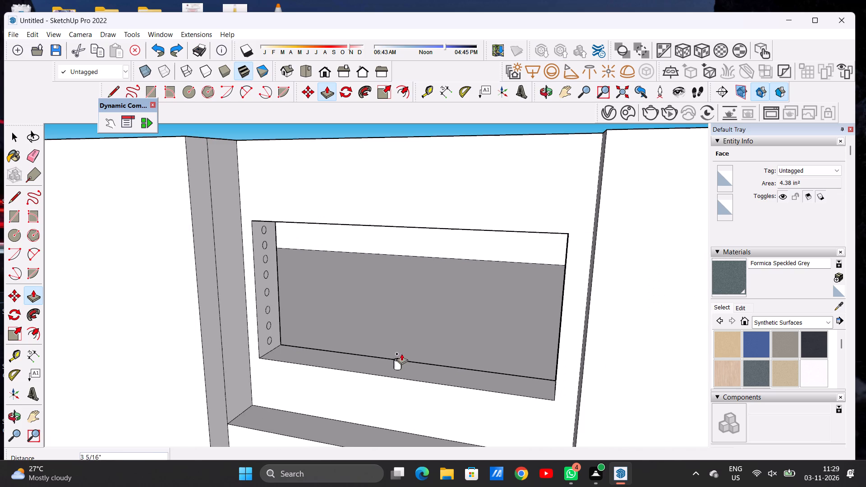
pyautogui.scroll(6, 396, 225)
pyautogui.scroll(-2, 411, 226)
pyautogui.scroll(1, 411, 226)
pyautogui.scroll(-4, 411, 226)
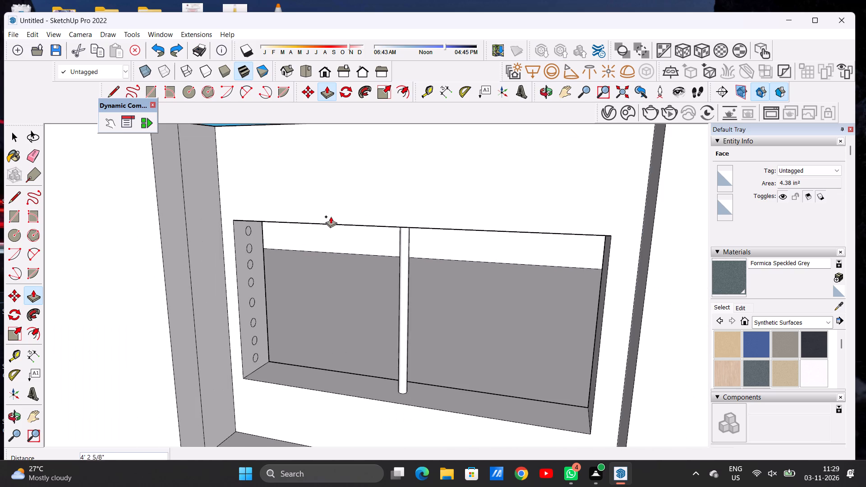
pyautogui.click(233, 219)
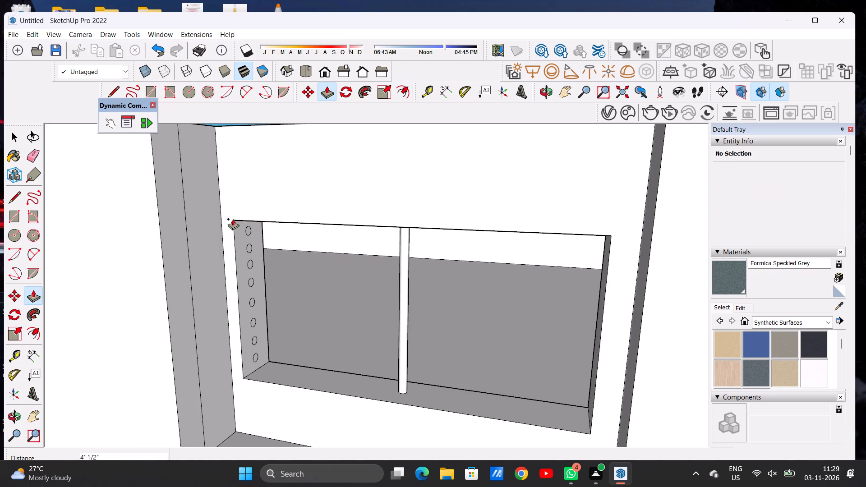
pyautogui.press('space')
# Examine the round post from the front and below, focusing on where its top meets the opening's upper face.
pyautogui.write('O')
pyautogui.moveTo(411, 271); pyautogui.dragTo(480, 204)
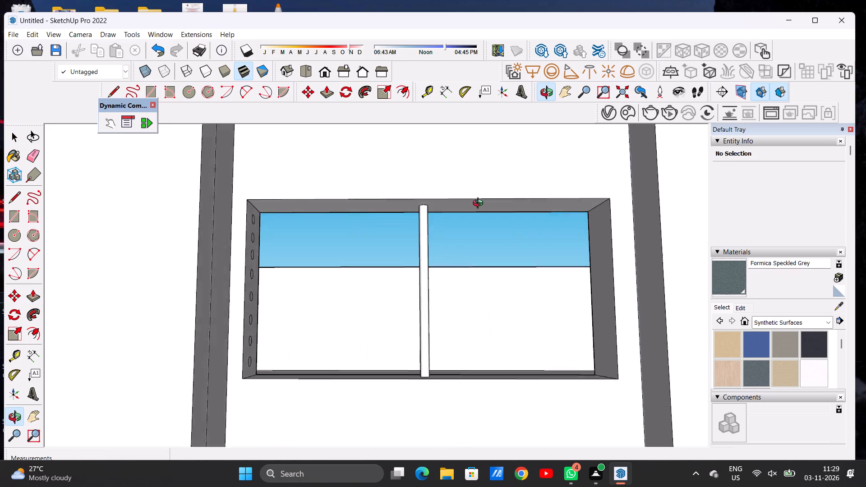
pyautogui.moveTo(480, 204); pyautogui.dragTo(488, 220)
pyautogui.scroll(15, 427, 221)
pyautogui.scroll(-1, 413, 224)
pyautogui.scroll(2, 413, 224)
pyautogui.scroll(-1, 410, 223)
pyautogui.scroll(10, 407, 223)
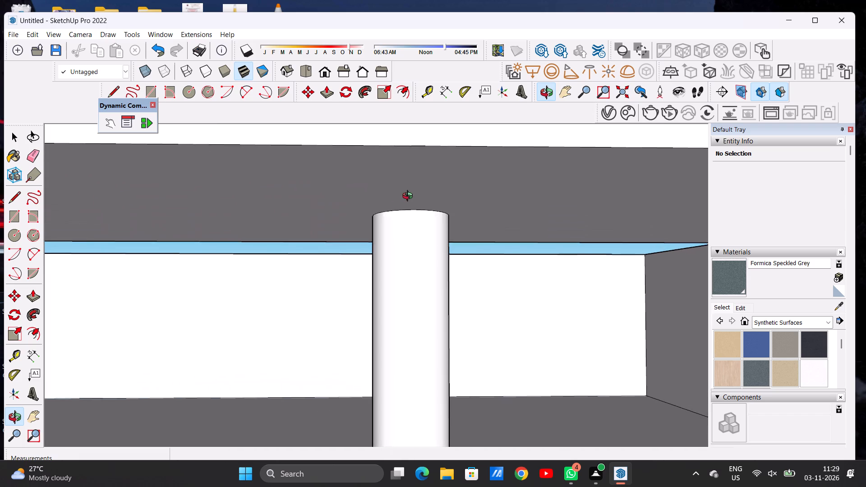
# Push/pull the topmost circle on the opening's side face about 8' 2 7/8" across to the opposite side, forming the first round rail.
pyautogui.scroll(-14, 401, 235)
pyautogui.scroll(1, 399, 253)
pyautogui.scroll(-20, 399, 253)
pyautogui.scroll(-2, 399, 253)
pyautogui.moveTo(387, 305); pyautogui.dragTo(299, 369)
pyautogui.scroll(10, 370, 294)
pyautogui.scroll(3, 353, 257)
pyautogui.scroll(-1, 353, 257)
pyautogui.scroll(7, 353, 257)
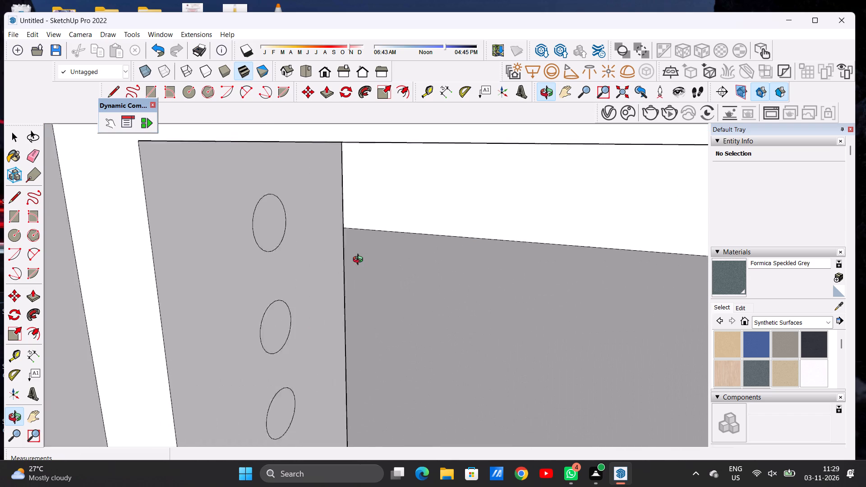
pyautogui.scroll(3, 360, 261)
pyautogui.scroll(-10, 360, 272)
pyautogui.moveTo(364, 288); pyautogui.dragTo(326, 264)
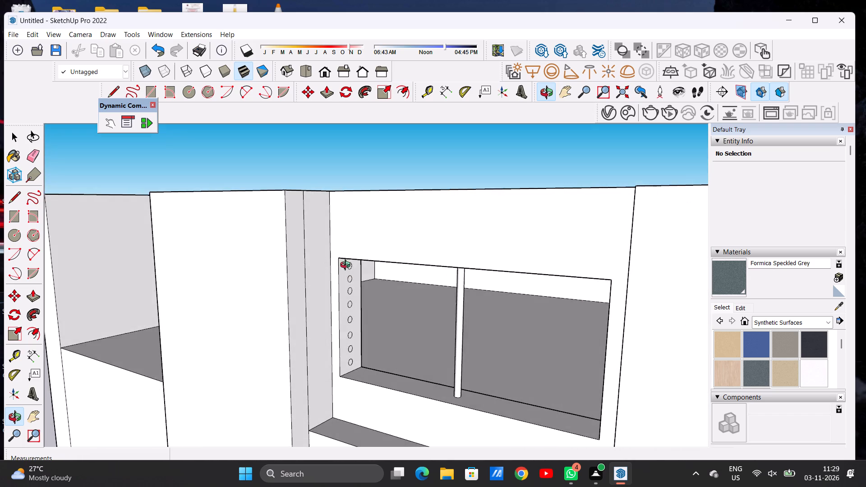
pyautogui.scroll(6, 356, 274)
pyautogui.press('space')
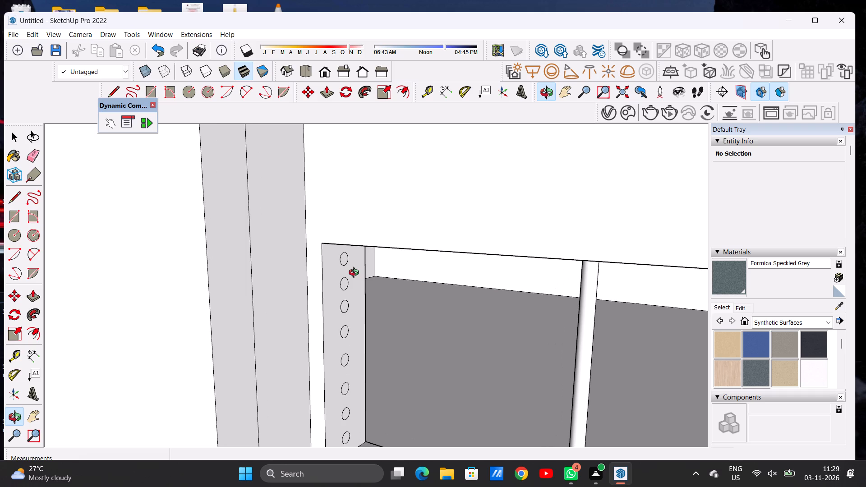
pyautogui.press('p')
pyautogui.scroll(2, 345, 256)
pyautogui.scroll(-1, 345, 256)
pyautogui.scroll(1, 345, 256)
pyautogui.scroll(-1, 345, 256)
pyautogui.scroll(5, 345, 256)
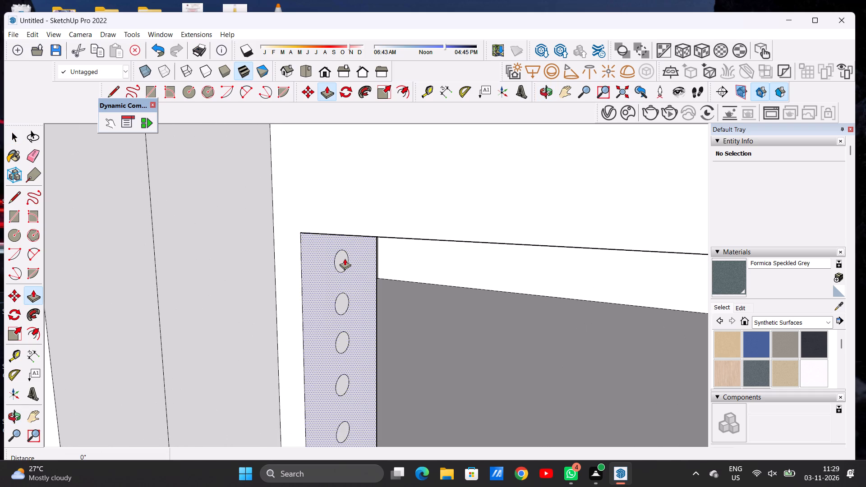
pyautogui.click(345, 258)
pyautogui.scroll(-13, 385, 285)
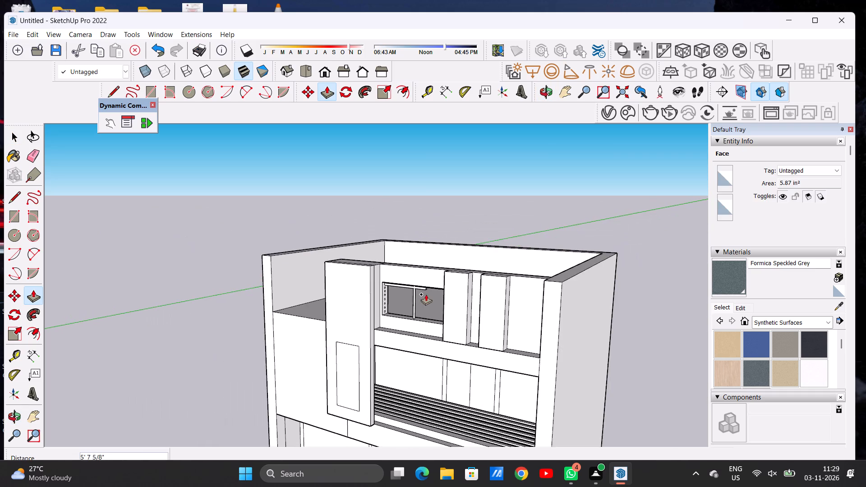
pyautogui.scroll(13, 426, 294)
pyautogui.scroll(-5, 401, 288)
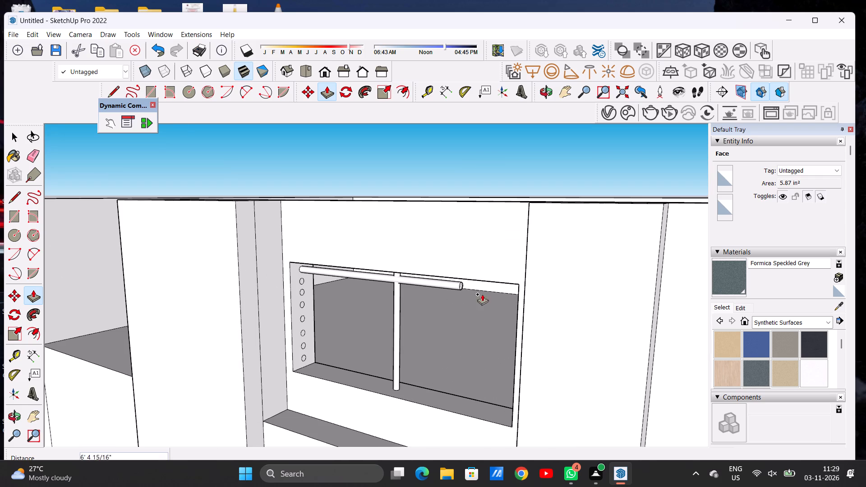
pyautogui.click(519, 285)
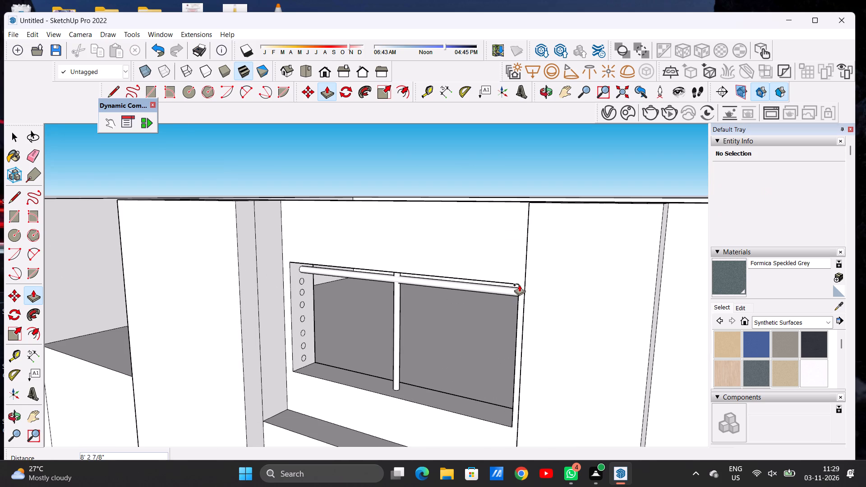
# Extrude the second circle from the top about 8' 2 7/8" across the opening, ending at its opposite side.
pyautogui.press('space')
pyautogui.press('o')
pyautogui.moveTo(278, 390); pyautogui.dragTo(387, 369)
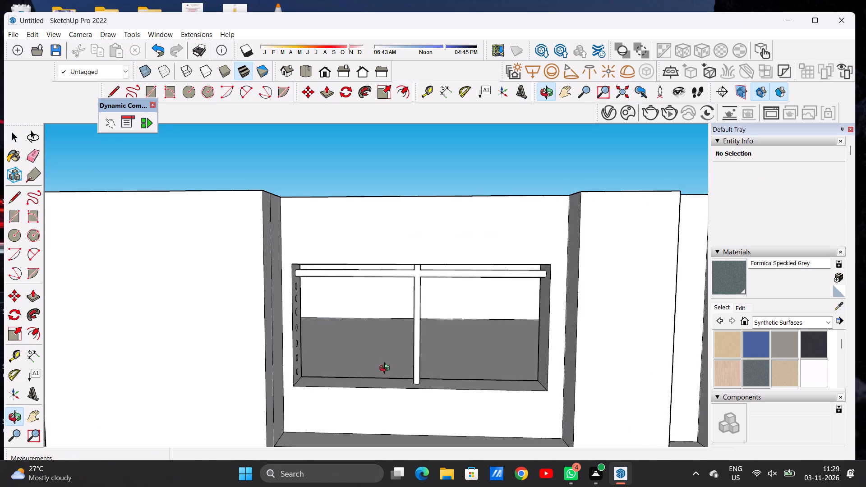
pyautogui.moveTo(387, 369); pyautogui.dragTo(387, 369)
pyautogui.scroll(-6, 308, 350)
pyautogui.moveTo(372, 356); pyautogui.dragTo(317, 368)
pyautogui.scroll(5, 313, 340)
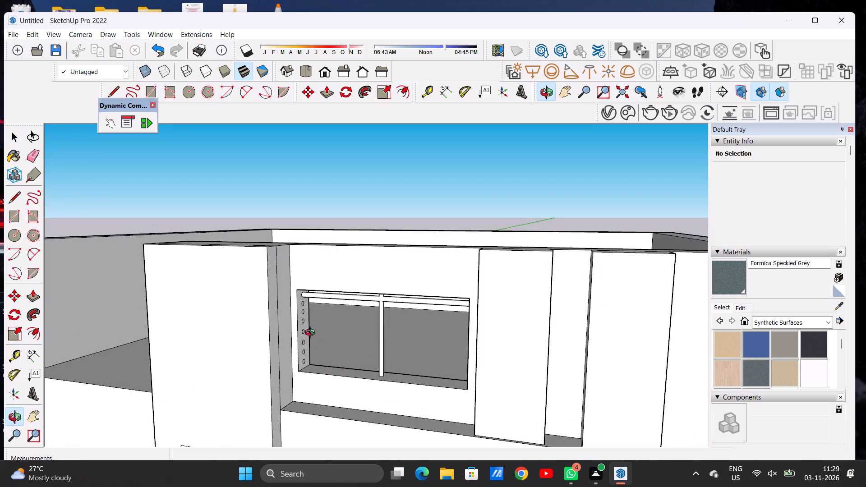
pyautogui.scroll(11, 312, 334)
pyautogui.press('p')
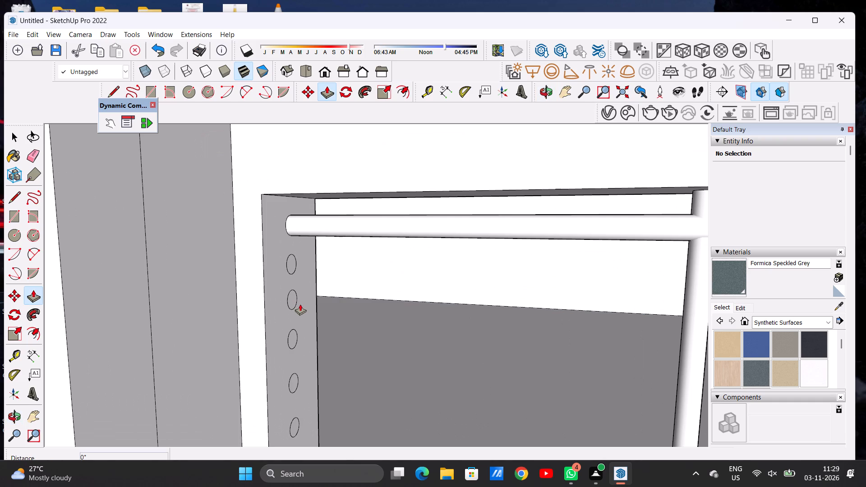
pyautogui.scroll(5, 294, 274)
pyautogui.click(286, 255)
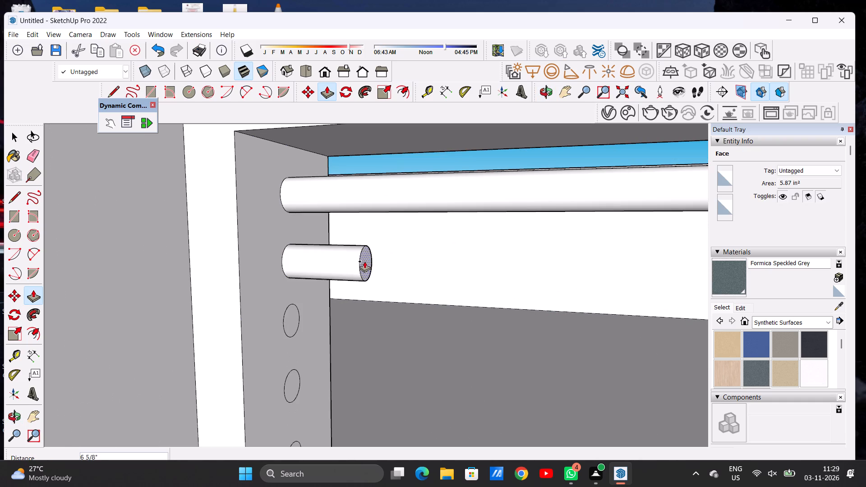
pyautogui.scroll(-20, 366, 271)
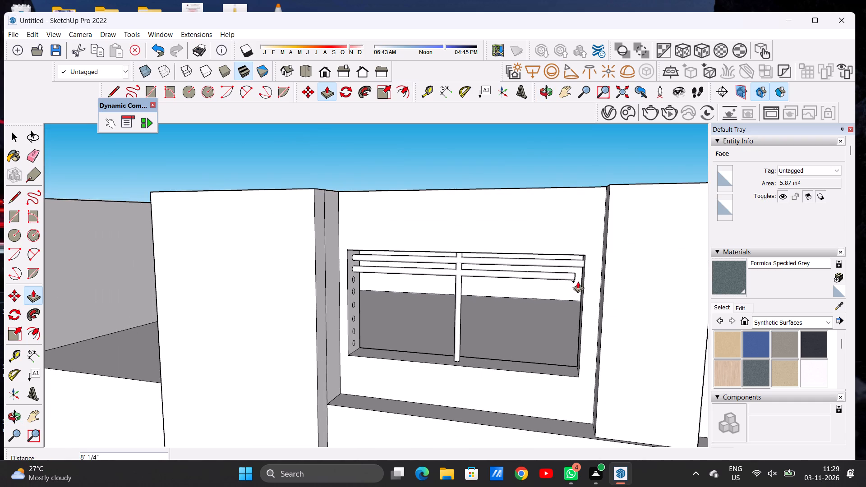
pyautogui.scroll(7, 586, 270)
pyautogui.click(581, 241)
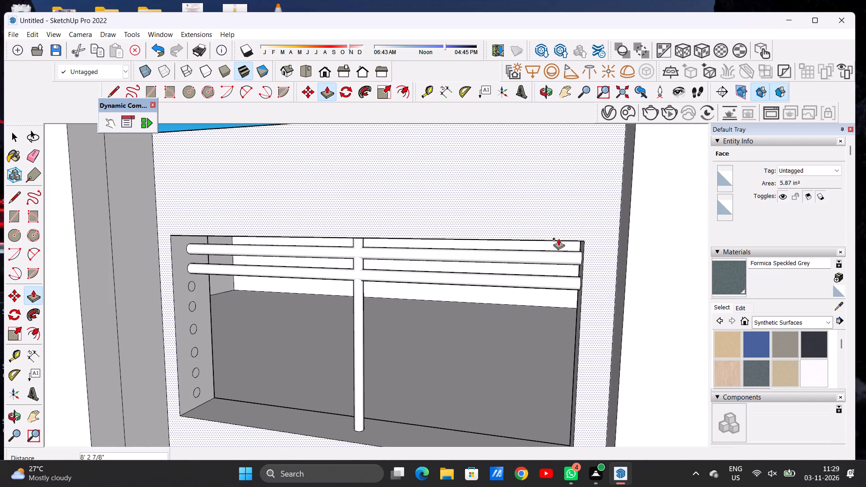
# Extrude the third circle from the top about 8' 2 7/8" as a round rail reaching the opening's far side.
pyautogui.scroll(4, 205, 292)
pyautogui.scroll(-1, 193, 283)
pyautogui.scroll(4, 193, 283)
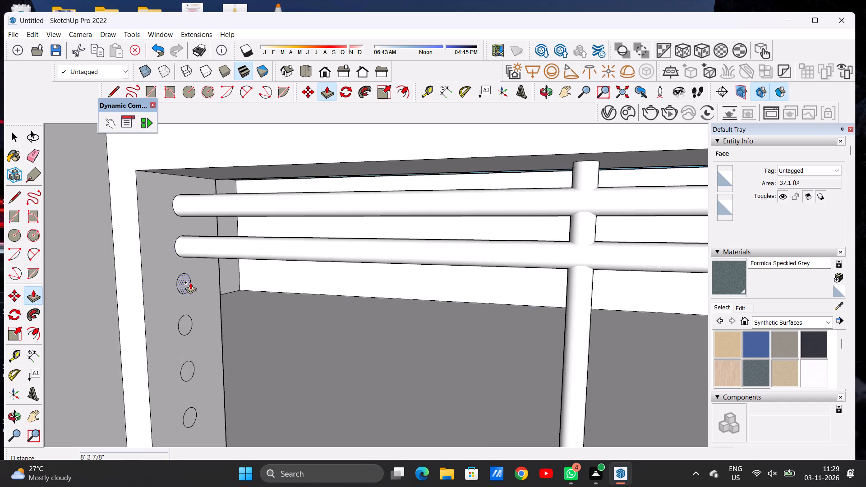
pyautogui.scroll(5, 190, 282)
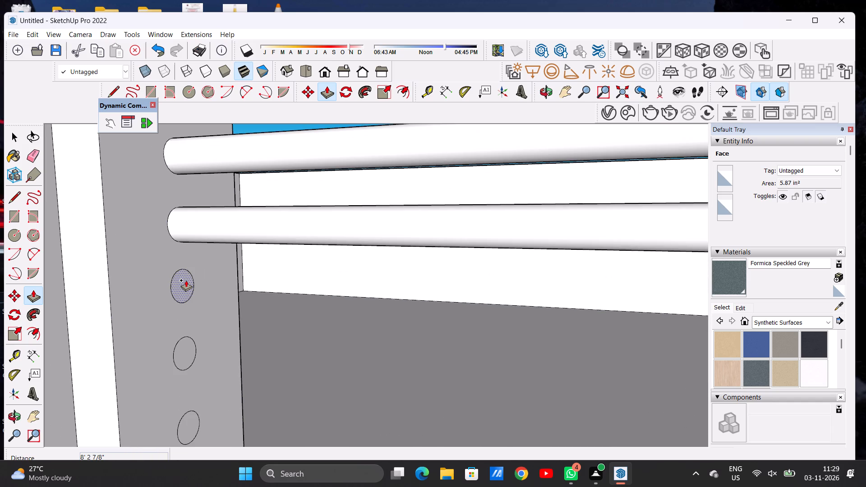
pyautogui.click(186, 280)
pyautogui.scroll(-11, 327, 303)
pyautogui.scroll(1, 328, 302)
pyautogui.scroll(-9, 328, 302)
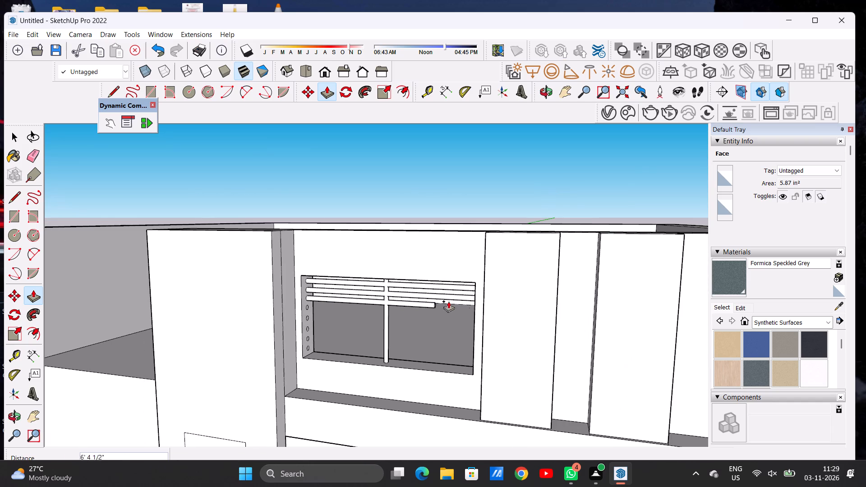
pyautogui.scroll(2, 469, 301)
pyautogui.scroll(-1, 469, 301)
pyautogui.scroll(2, 469, 301)
pyautogui.click(475, 279)
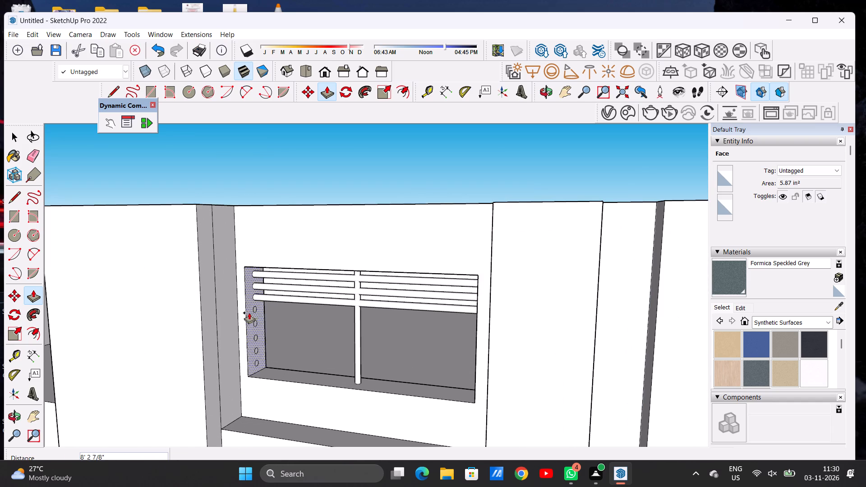
# Extrude the fourth circle from the top about 8' 2 7/8", using the opening's far upper corner as the length reference.
pyautogui.scroll(11, 237, 311)
pyautogui.scroll(-1, 264, 304)
pyautogui.scroll(4, 264, 304)
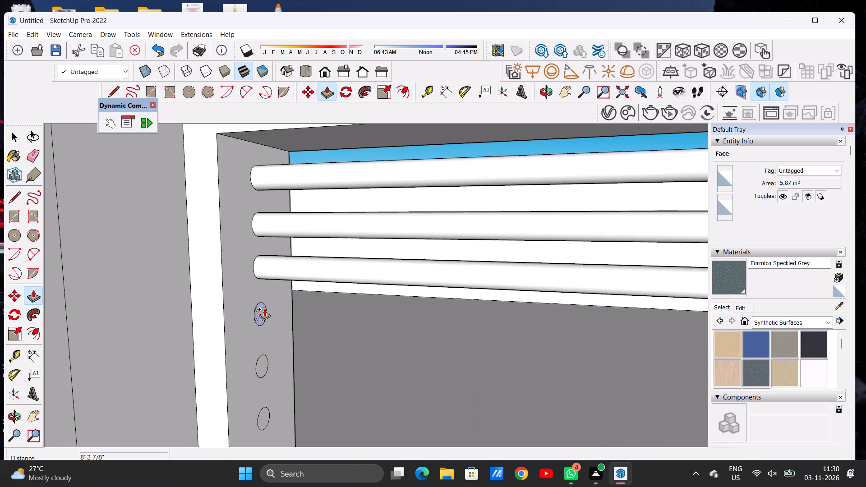
pyautogui.click(264, 309)
pyautogui.scroll(-8, 347, 328)
pyautogui.scroll(1, 350, 328)
pyautogui.scroll(-9, 351, 328)
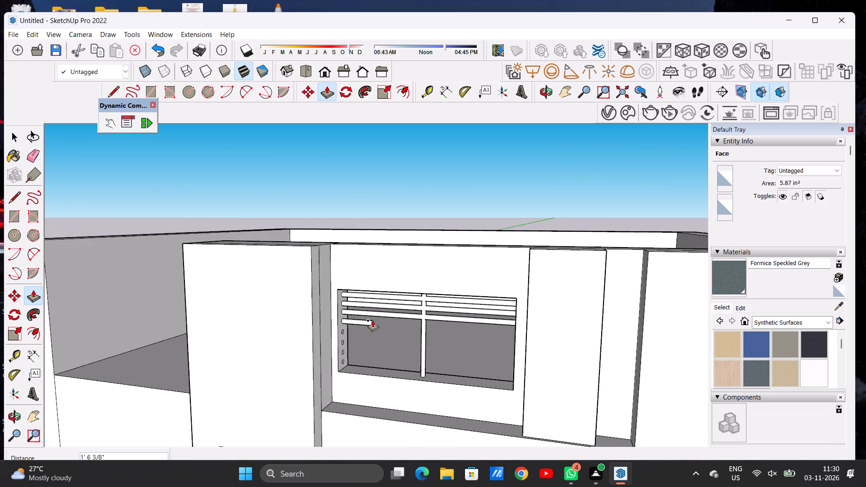
pyautogui.scroll(-4, 373, 320)
pyautogui.scroll(-1, 467, 317)
pyautogui.scroll(1, 467, 316)
pyautogui.scroll(-1, 467, 316)
pyautogui.scroll(4, 467, 316)
pyautogui.scroll(-1, 467, 316)
pyautogui.scroll(5, 467, 316)
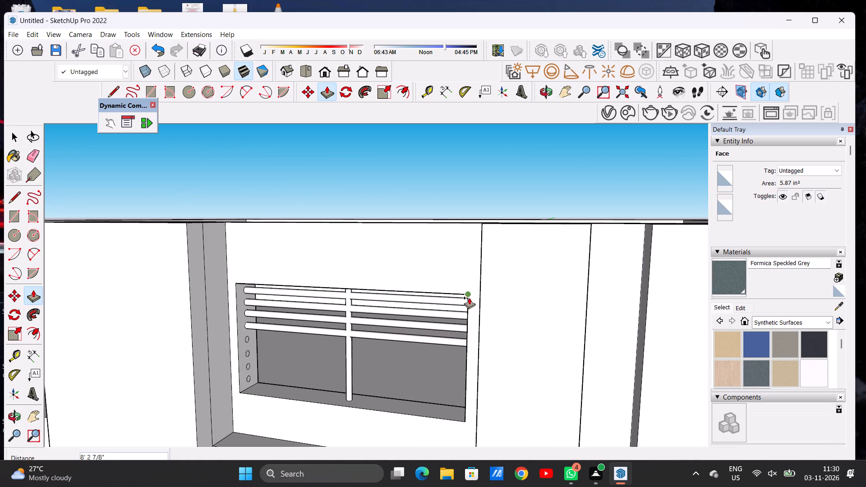
pyautogui.click(469, 298)
# Extrude the fifth circle from the top about 8' 2 7/8" across the opening to its opposite side.
pyautogui.scroll(-4, 434, 292)
pyautogui.scroll(-1, 307, 325)
pyautogui.scroll(10, 307, 325)
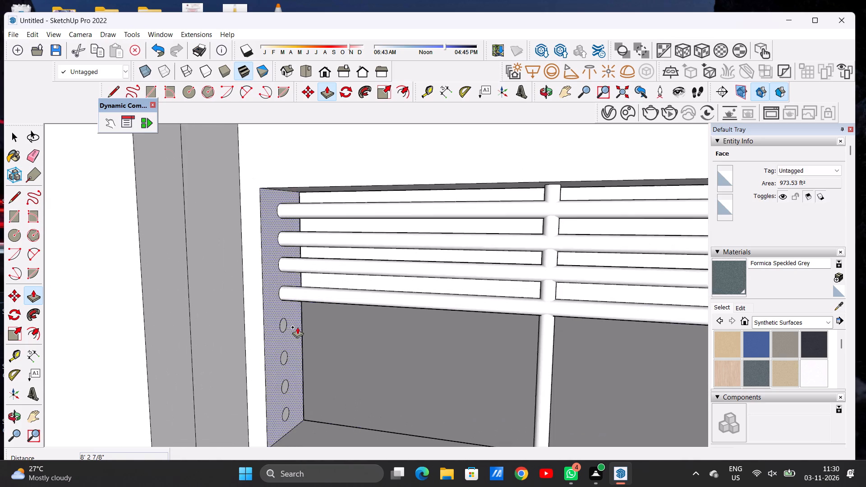
pyautogui.scroll(4, 297, 327)
pyautogui.click(277, 323)
pyautogui.scroll(-3, 319, 336)
pyautogui.scroll(1, 319, 336)
pyautogui.scroll(-10, 319, 336)
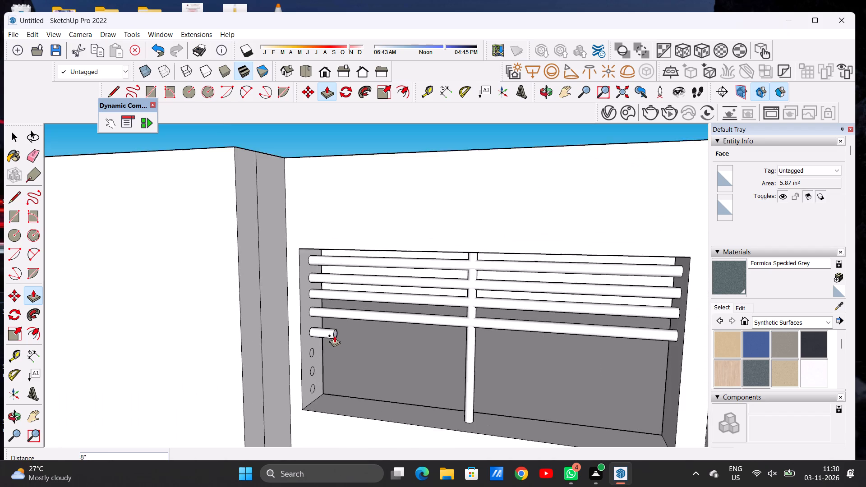
pyautogui.scroll(-6, 334, 335)
pyautogui.scroll(1, 512, 328)
pyautogui.scroll(-1, 512, 328)
pyautogui.scroll(6, 512, 328)
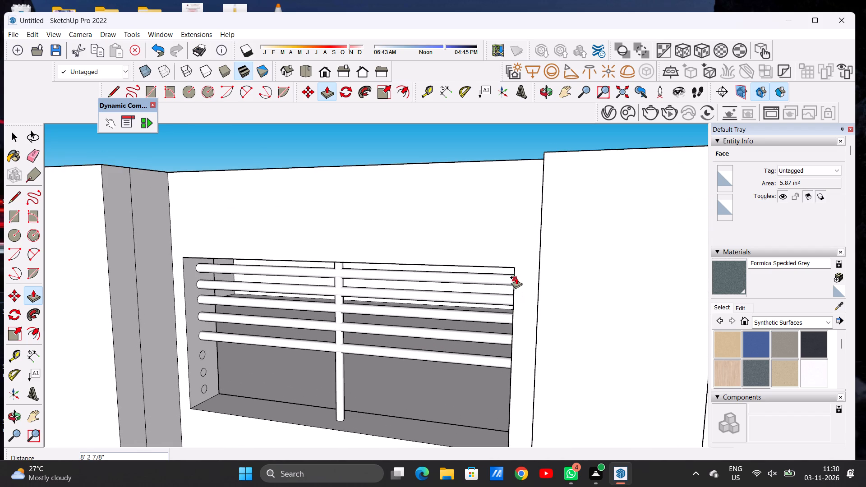
pyautogui.click(516, 270)
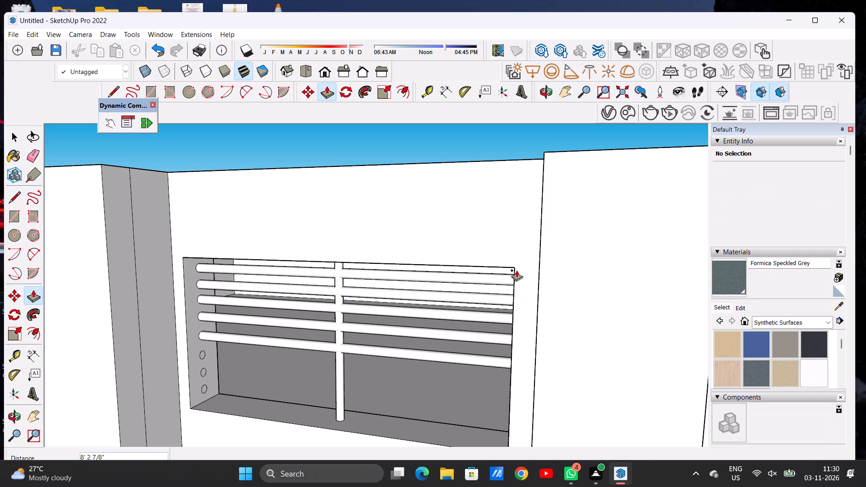
# Extrude the sixth circle from the top about 8' 2 7/8" into a round rail spanning the opening.
pyautogui.scroll(-4, 433, 269)
pyautogui.scroll(2, 302, 309)
pyautogui.scroll(-1, 295, 314)
pyautogui.scroll(9, 293, 317)
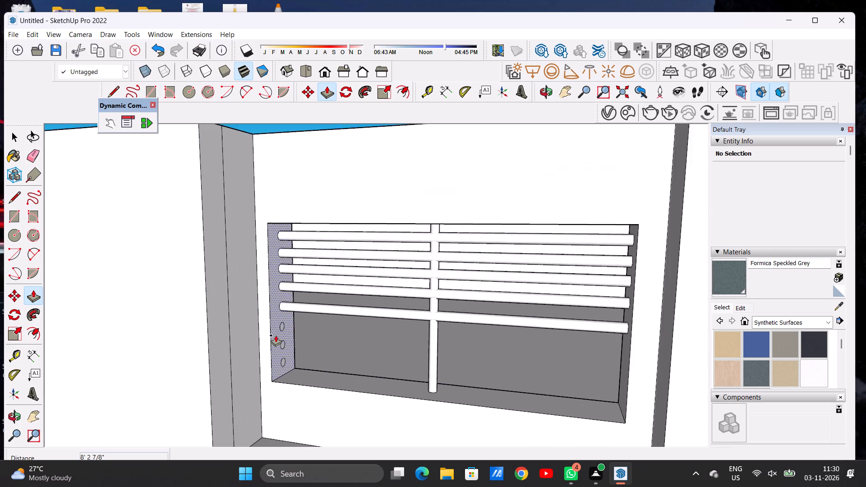
pyautogui.scroll(11, 276, 335)
pyautogui.click(275, 324)
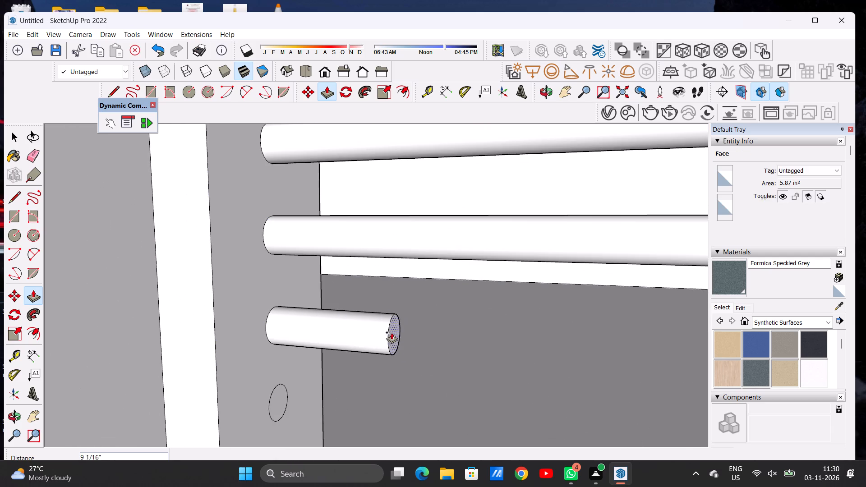
pyautogui.scroll(-8, 379, 330)
pyautogui.scroll(-14, 349, 326)
pyautogui.scroll(1, 547, 321)
pyautogui.scroll(-1, 547, 321)
pyautogui.scroll(4, 547, 322)
pyautogui.click(558, 233)
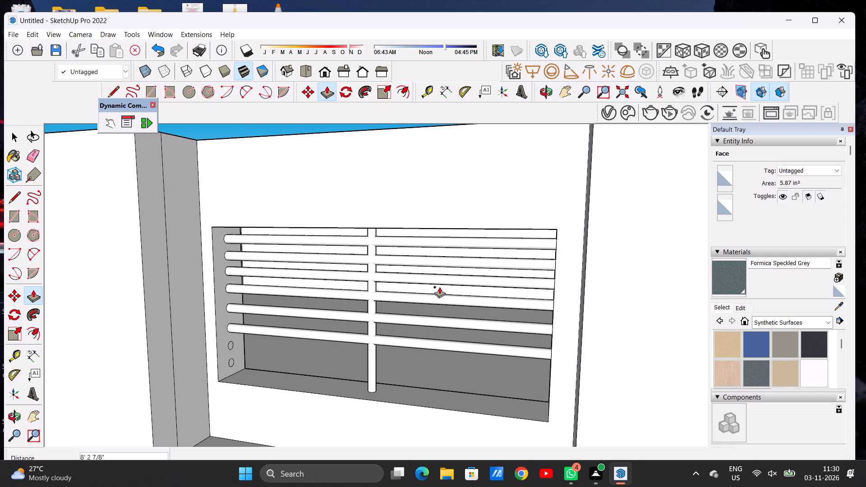
# Extrude the seventh circle, second from the bottom, about 8' 2 7/8" to the opening's far side.
pyautogui.scroll(3, 238, 340)
pyautogui.scroll(-1, 237, 340)
pyautogui.scroll(1, 236, 340)
pyautogui.scroll(-1, 236, 340)
pyautogui.scroll(7, 231, 346)
pyautogui.scroll(-1, 231, 346)
pyautogui.scroll(6, 231, 346)
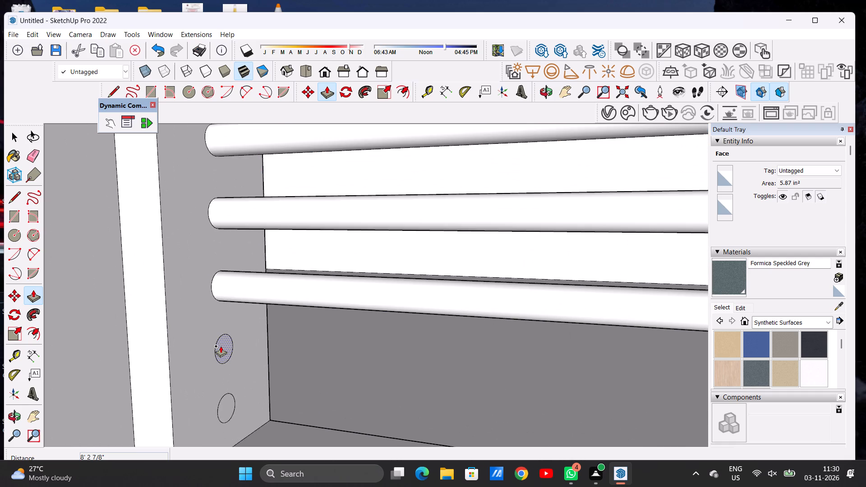
pyautogui.click(221, 346)
pyautogui.scroll(-5, 318, 359)
pyautogui.scroll(1, 318, 359)
pyautogui.scroll(-17, 318, 359)
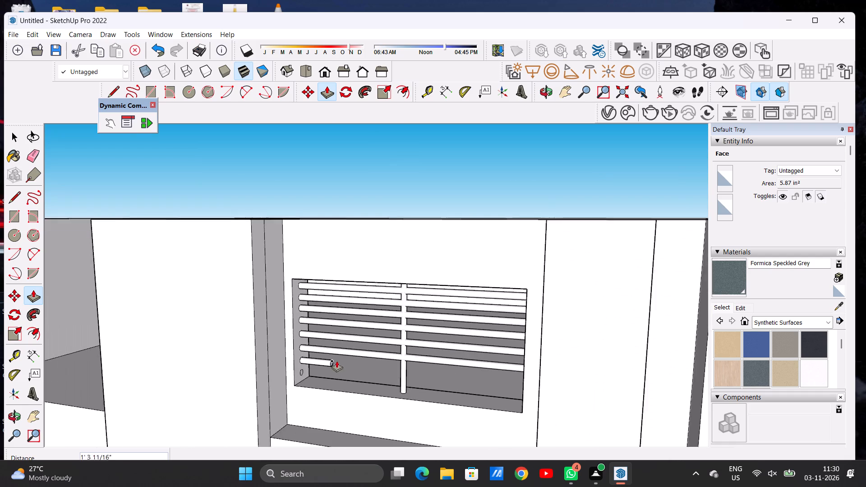
pyautogui.scroll(-2, 336, 361)
pyautogui.scroll(4, 466, 379)
pyautogui.scroll(-1, 465, 379)
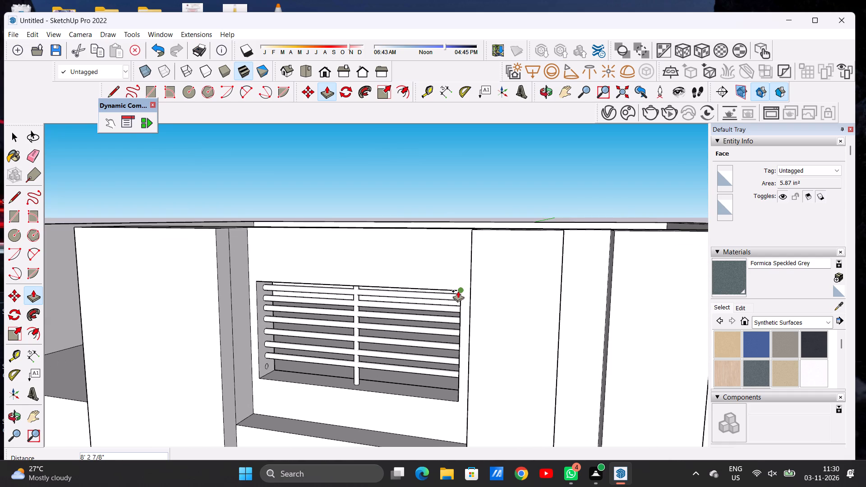
pyautogui.click(458, 291)
# Extrude the lowest circle about 8' 2 7/8" across the opening as the bottom round rail and leave Push/Pull.
pyautogui.scroll(17, 263, 361)
pyautogui.scroll(-1, 254, 368)
pyautogui.scroll(4, 254, 368)
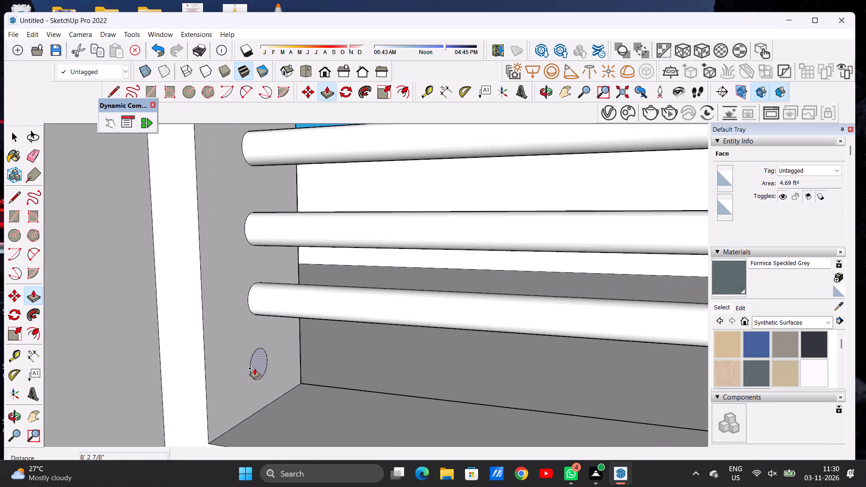
pyautogui.click(257, 364)
pyautogui.scroll(-5, 302, 372)
pyautogui.scroll(1, 302, 372)
pyautogui.scroll(-5, 302, 372)
pyautogui.scroll(1, 306, 372)
pyautogui.scroll(-6, 307, 372)
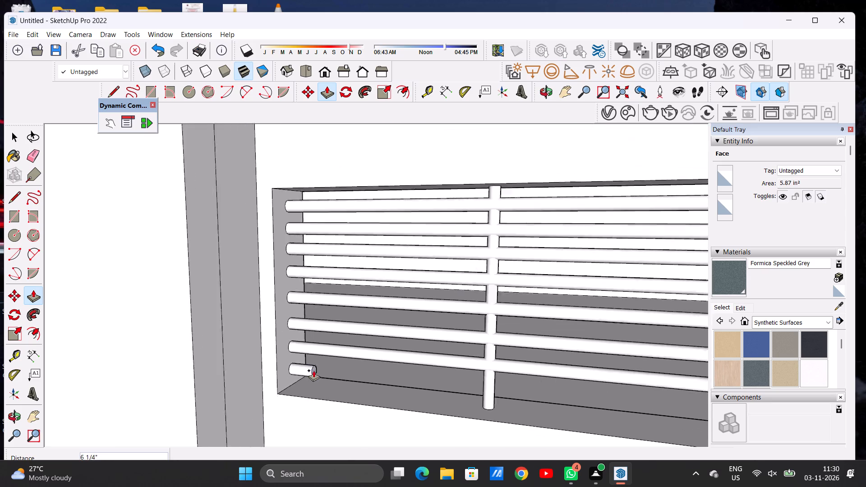
pyautogui.scroll(-7, 313, 370)
pyautogui.scroll(1, 500, 387)
pyautogui.scroll(-1, 500, 387)
pyautogui.scroll(5, 500, 387)
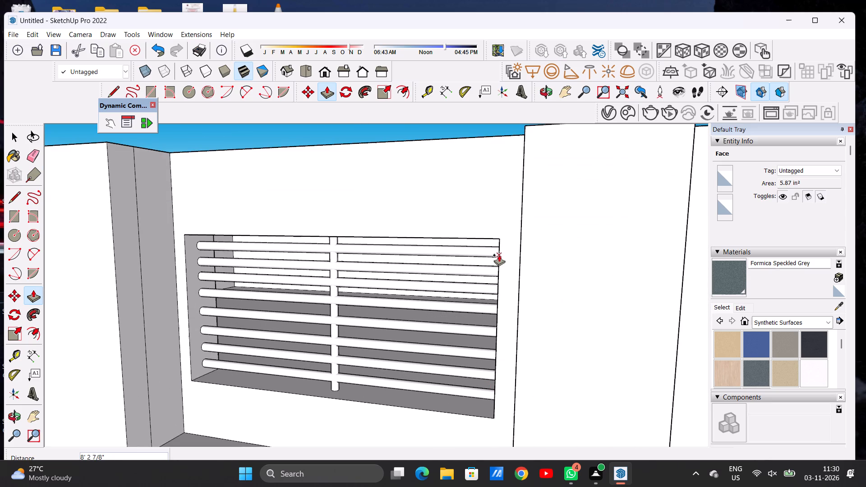
pyautogui.click(502, 243)
pyautogui.press('space')
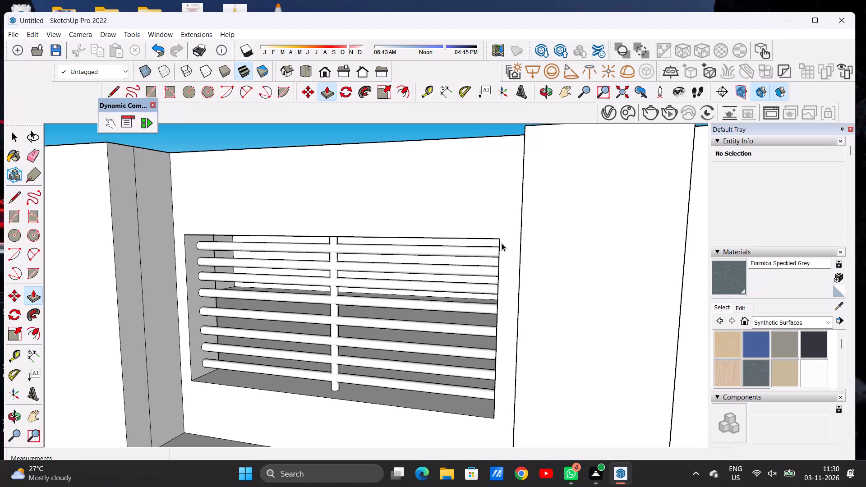
pyautogui.press('space')
# Inspect the railed opening and the upper front facade from several distances and angles.
pyautogui.write('O')
pyautogui.scroll(-8, 350, 276)
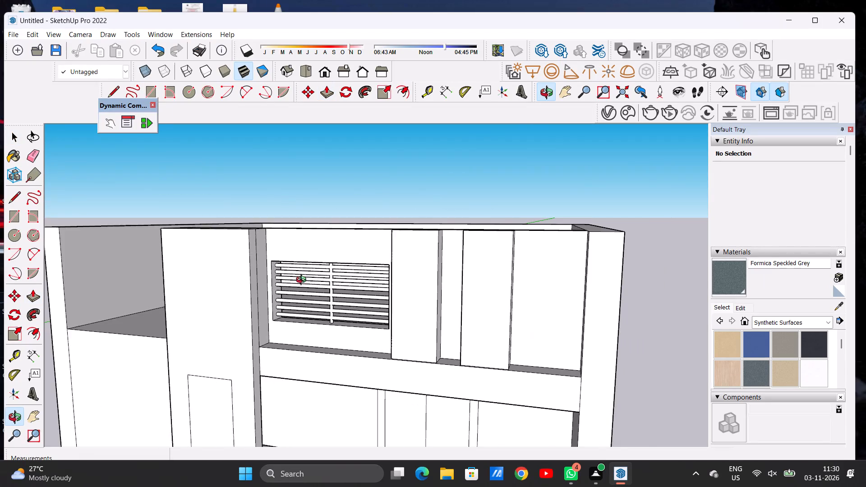
pyautogui.moveTo(310, 281); pyautogui.dragTo(386, 266)
pyautogui.scroll(-4, 269, 288)
pyautogui.scroll(1, 271, 288)
pyautogui.scroll(-4, 272, 288)
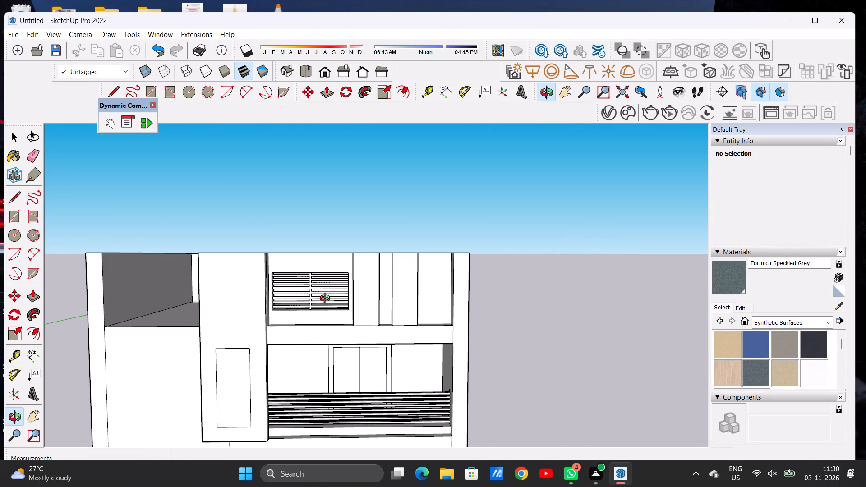
pyautogui.scroll(-3, 242, 308)
pyautogui.scroll(5, 306, 286)
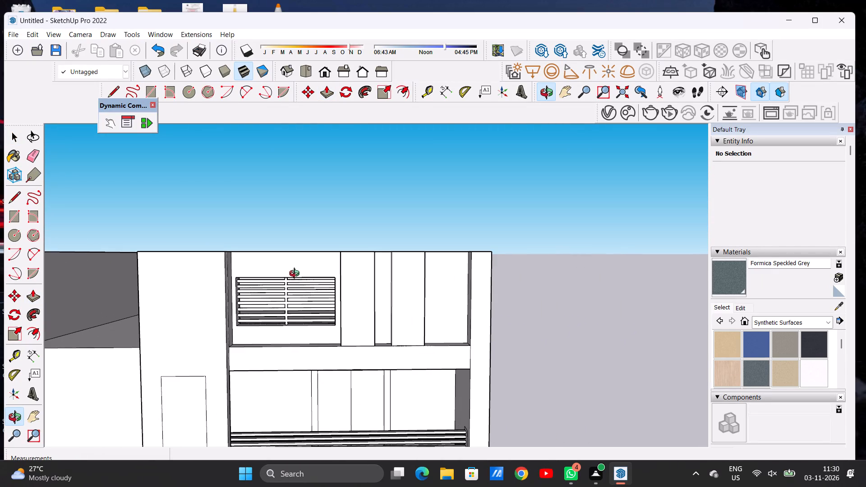
pyautogui.scroll(8, 295, 263)
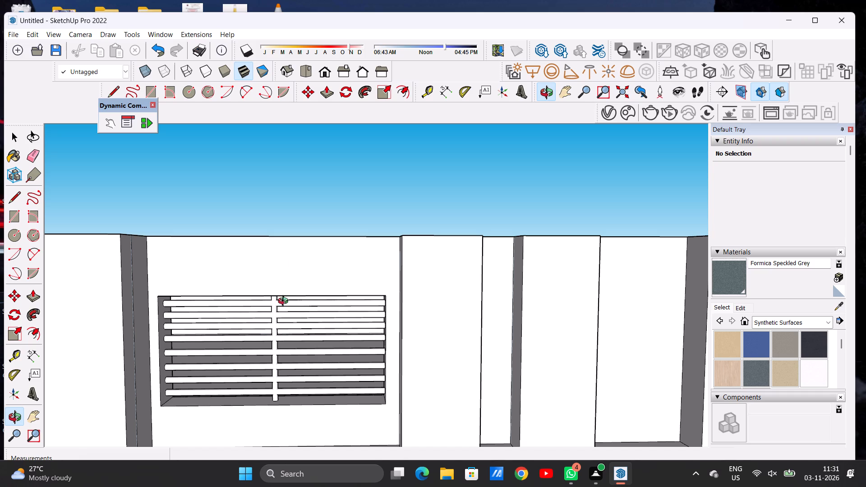
pyautogui.scroll(-7, 281, 287)
pyautogui.scroll(-4, 228, 314)
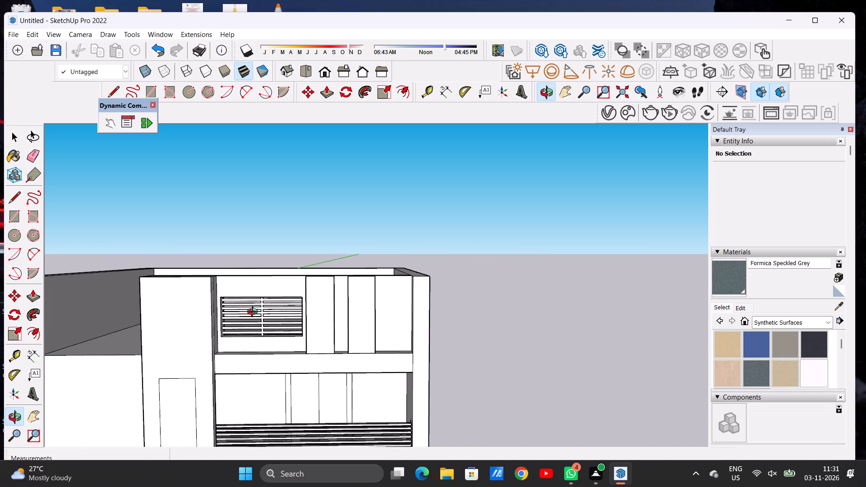
pyautogui.moveTo(381, 305); pyautogui.dragTo(275, 345)
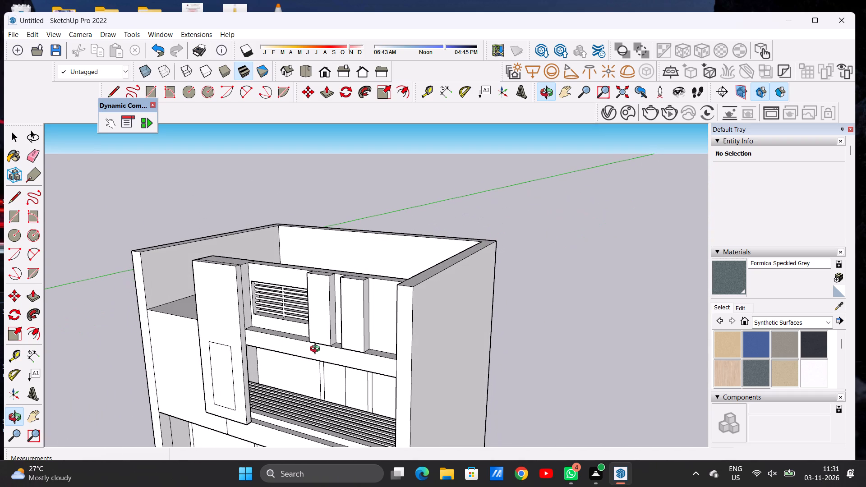
# Extrude the rear top face of the front column beside the railed opening upward about 10 15/16".
pyautogui.moveTo(227, 292); pyautogui.dragTo(311, 335)
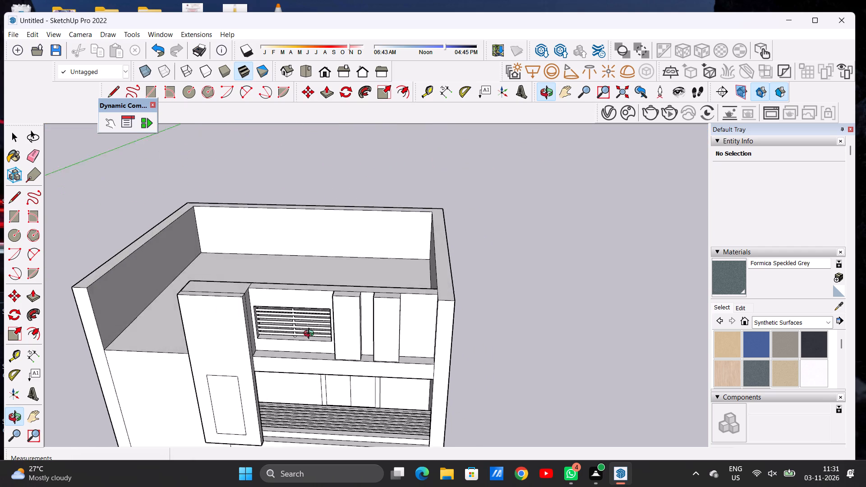
pyautogui.moveTo(311, 335); pyautogui.dragTo(327, 351)
pyautogui.scroll(2, 245, 303)
pyautogui.scroll(-2, 244, 306)
pyautogui.scroll(1, 244, 306)
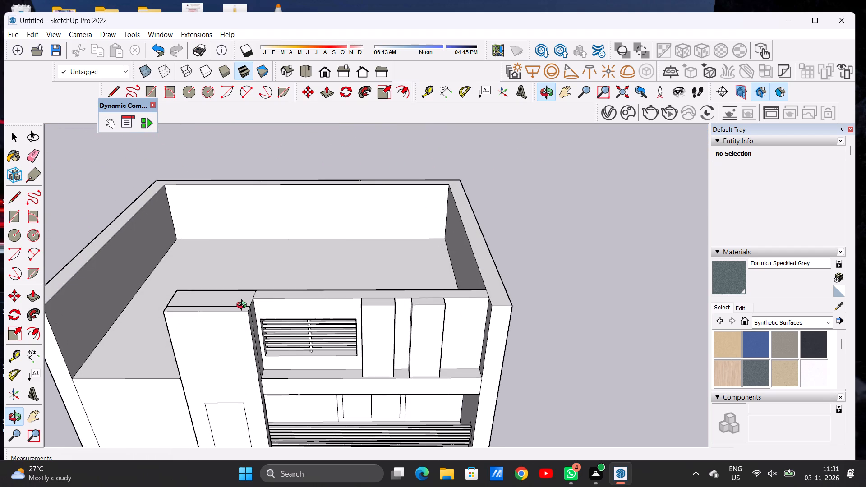
pyautogui.scroll(2, 245, 304)
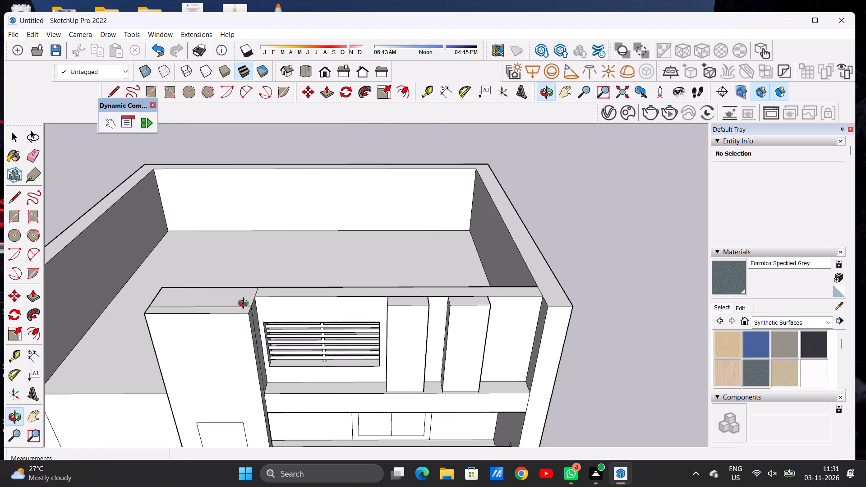
pyautogui.press('space')
pyautogui.write('P')
pyautogui.scroll(3, 251, 294)
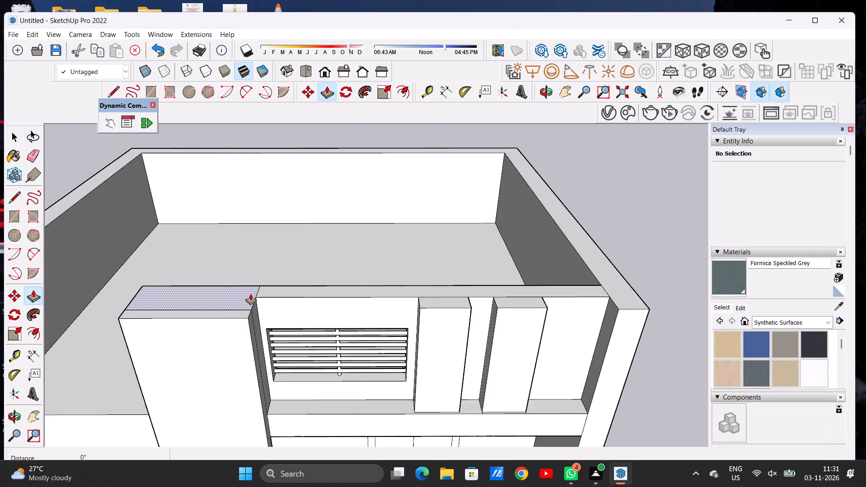
pyautogui.scroll(2, 250, 294)
pyautogui.click(249, 294)
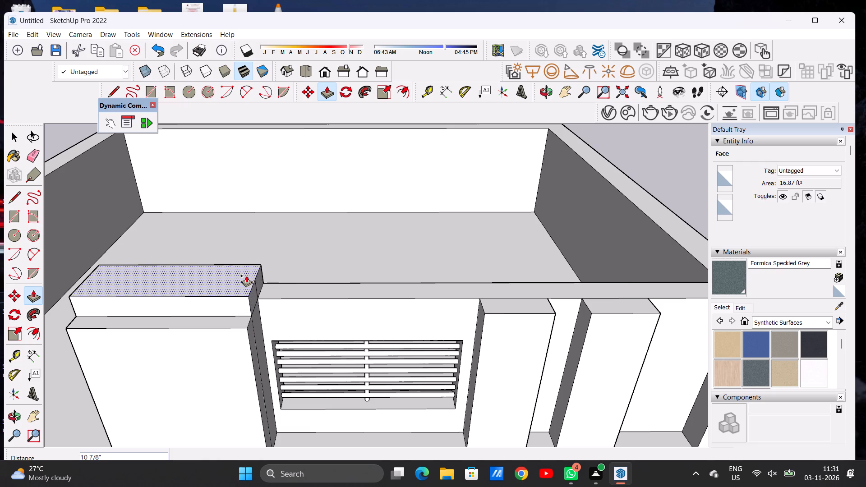
pyautogui.click(246, 276)
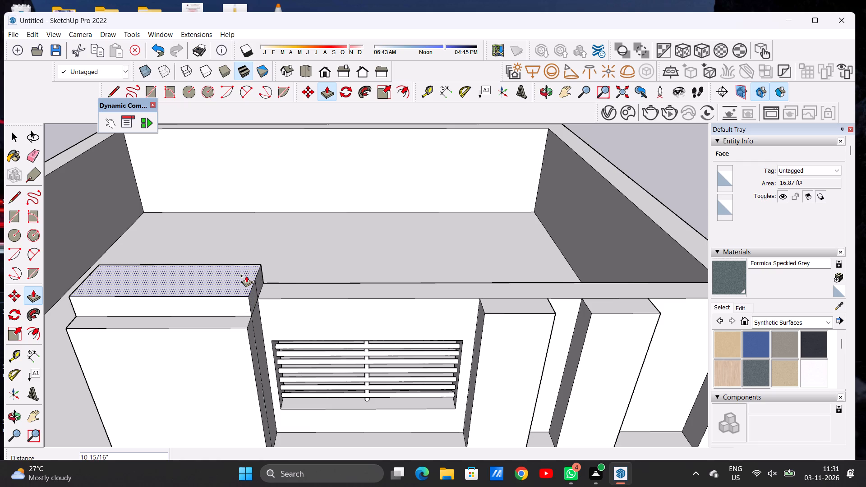
pyautogui.press('space')
# Erase the edge dividing the end face of the raised block on the column.
pyautogui.press('o')
pyautogui.moveTo(258, 284); pyautogui.dragTo(215, 275)
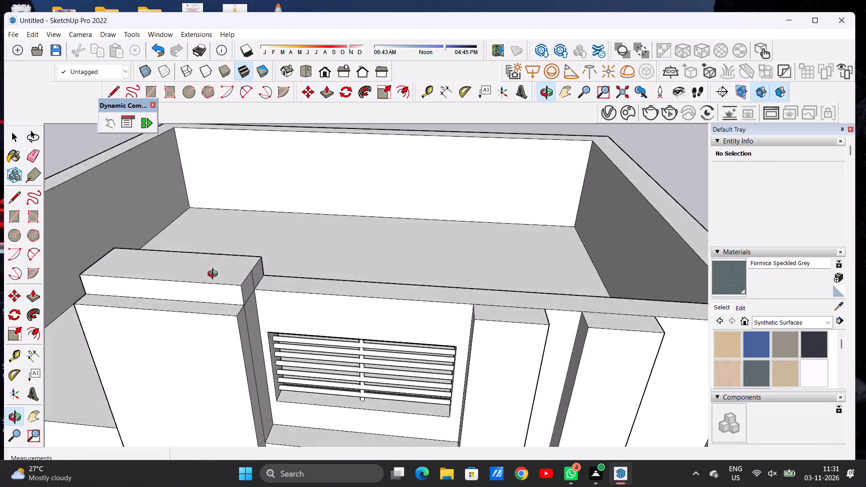
pyautogui.moveTo(215, 275); pyautogui.dragTo(195, 270)
pyautogui.scroll(6, 259, 271)
pyautogui.press('e')
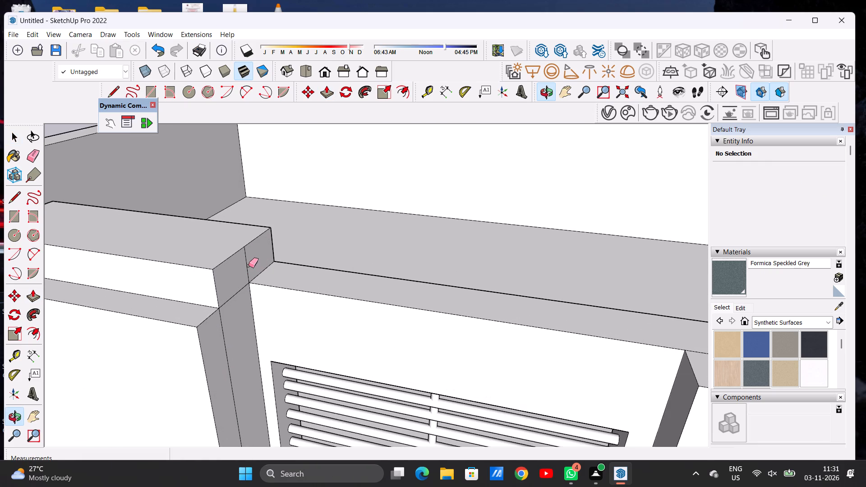
pyautogui.moveTo(249, 265); pyautogui.dragTo(245, 269)
pyautogui.press('space')
# Extrude the raised block's end face about 19' 6" along the front parapet to form a roof beam over the opening and fins.
pyautogui.write('P')
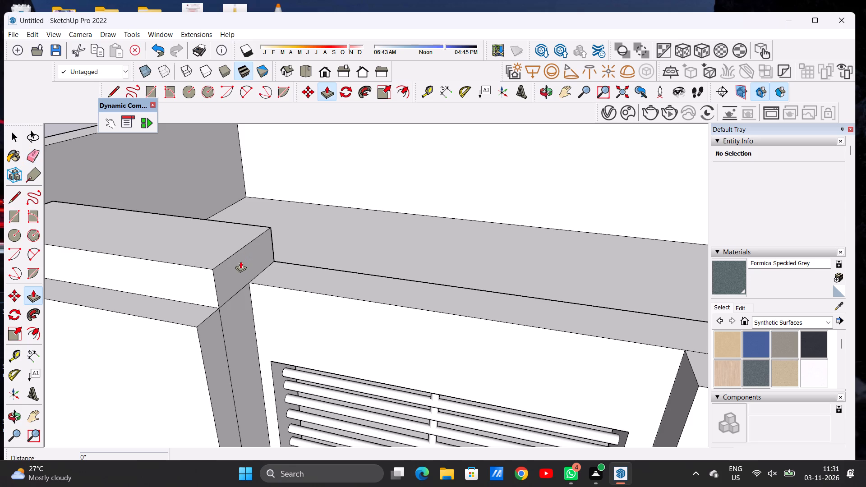
pyautogui.click(230, 265)
pyautogui.scroll(-9, 333, 276)
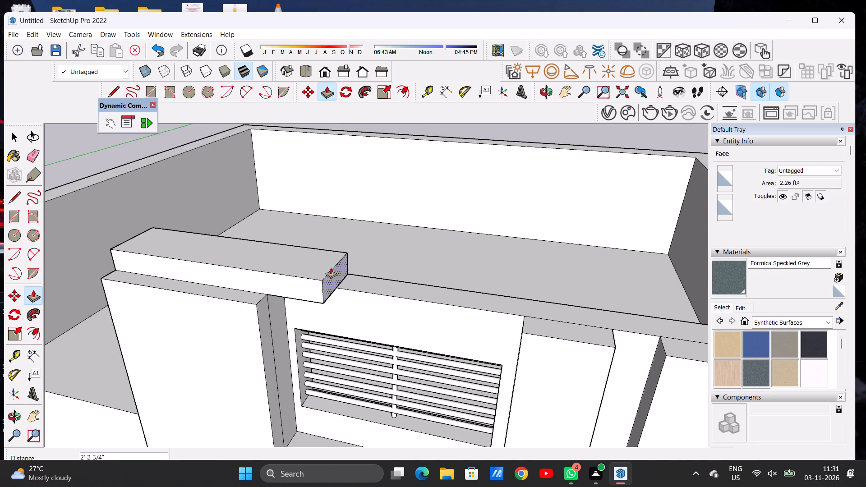
pyautogui.scroll(-2, 331, 267)
pyautogui.scroll(3, 331, 267)
pyautogui.scroll(-4, 331, 266)
pyautogui.scroll(1, 349, 270)
pyautogui.scroll(-1, 350, 270)
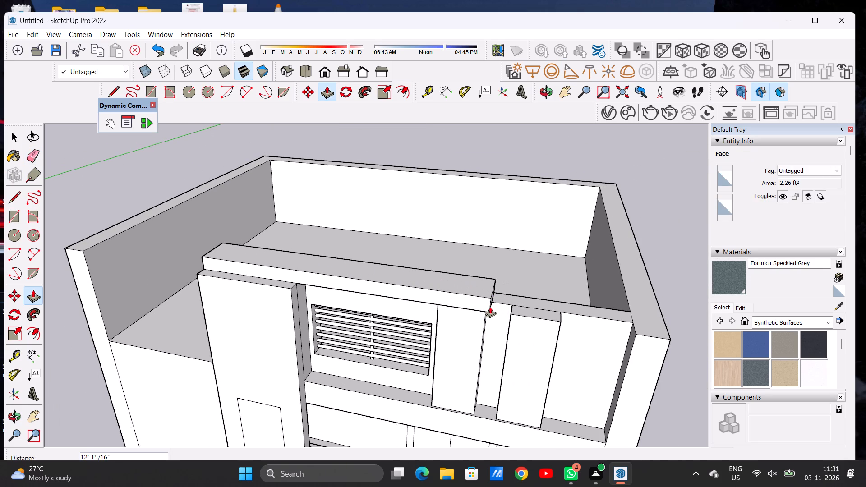
pyautogui.scroll(-1, 490, 307)
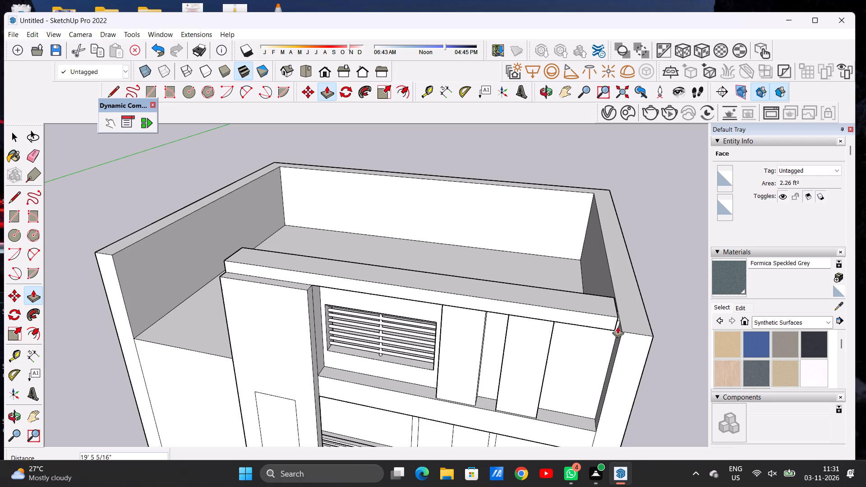
pyautogui.click(617, 326)
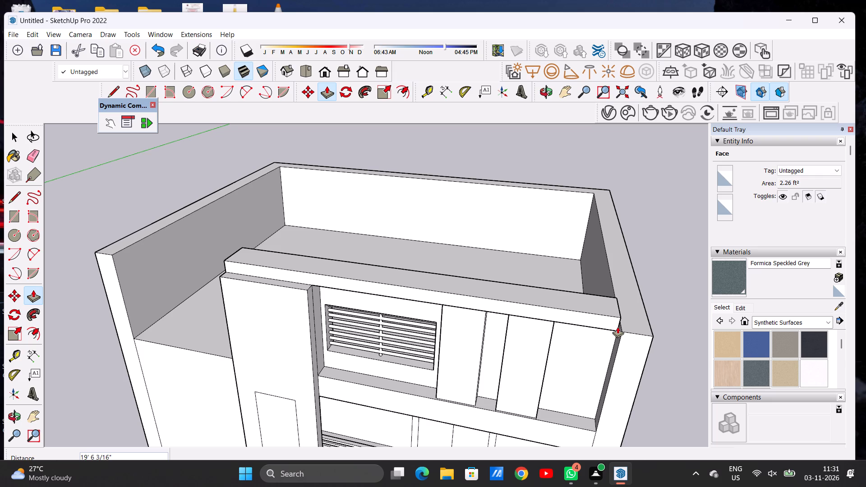
pyautogui.press('space')
# Examine the new roof beam from the front, the side and above.
pyautogui.write('O')
pyautogui.moveTo(498, 359); pyautogui.dragTo(514, 260)
pyautogui.scroll(-7, 351, 324)
pyautogui.moveTo(318, 335); pyautogui.dragTo(304, 346)
pyautogui.moveTo(490, 328); pyautogui.dragTo(363, 336)
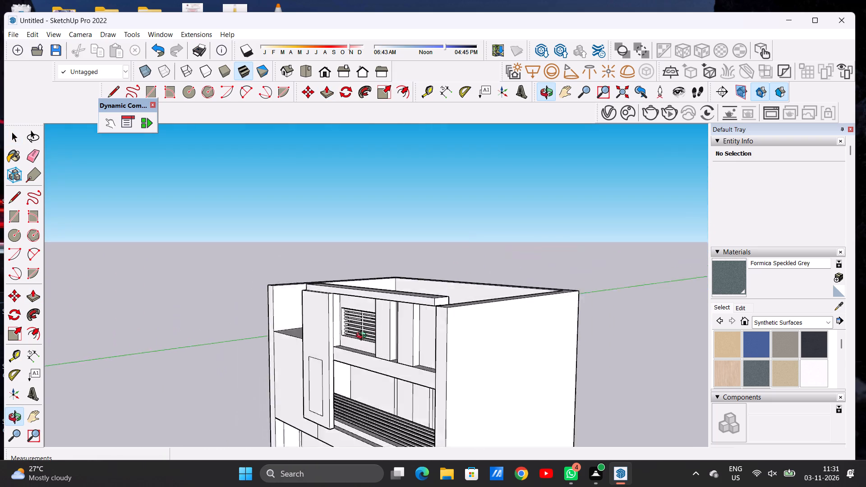
pyautogui.moveTo(363, 336); pyautogui.dragTo(508, 346)
pyautogui.moveTo(312, 345); pyautogui.dragTo(372, 341)
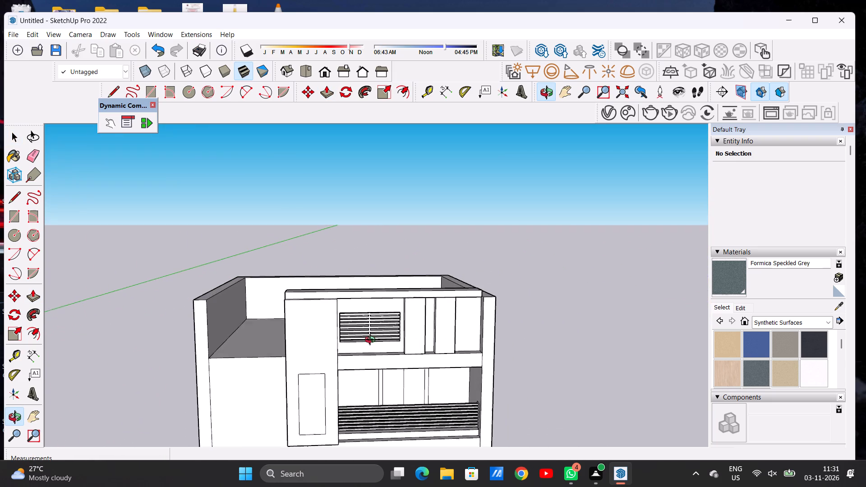
pyautogui.moveTo(372, 341); pyautogui.dragTo(371, 311)
pyautogui.scroll(7, 375, 297)
pyautogui.moveTo(419, 321); pyautogui.dragTo(425, 323)
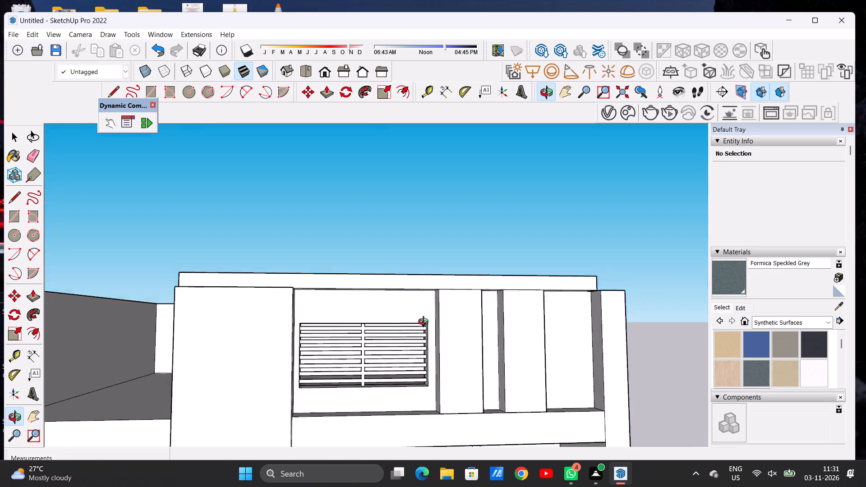
pyautogui.moveTo(425, 323); pyautogui.dragTo(411, 360)
pyautogui.scroll(-4, 383, 323)
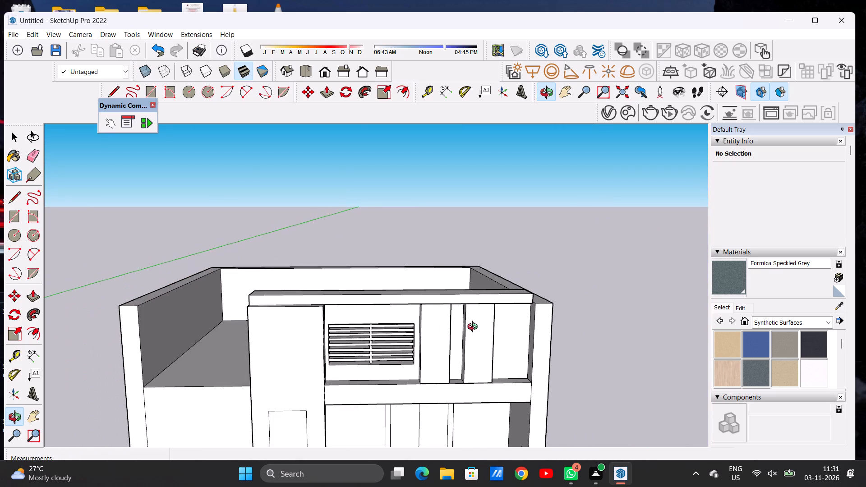
pyautogui.moveTo(498, 334); pyautogui.dragTo(264, 357)
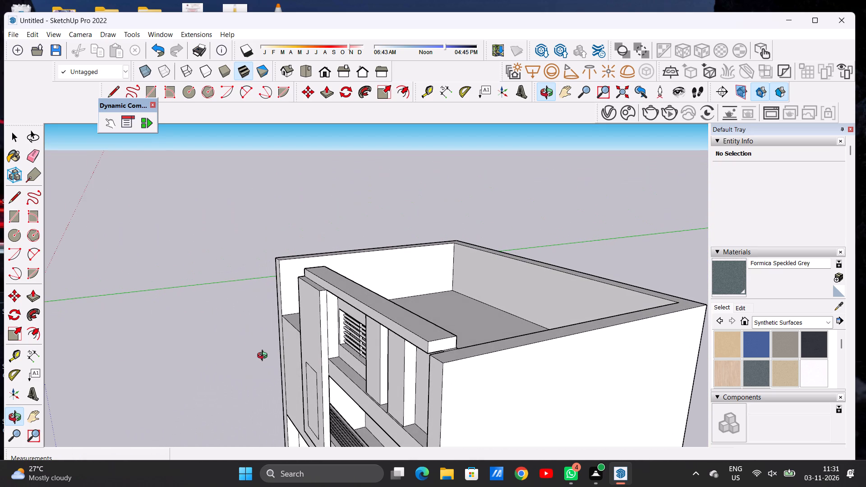
# Extrude the roof beam's long front face outward about 9 7/16", flush with the front of the column.
pyautogui.scroll(6, 362, 316)
pyautogui.scroll(-5, 387, 308)
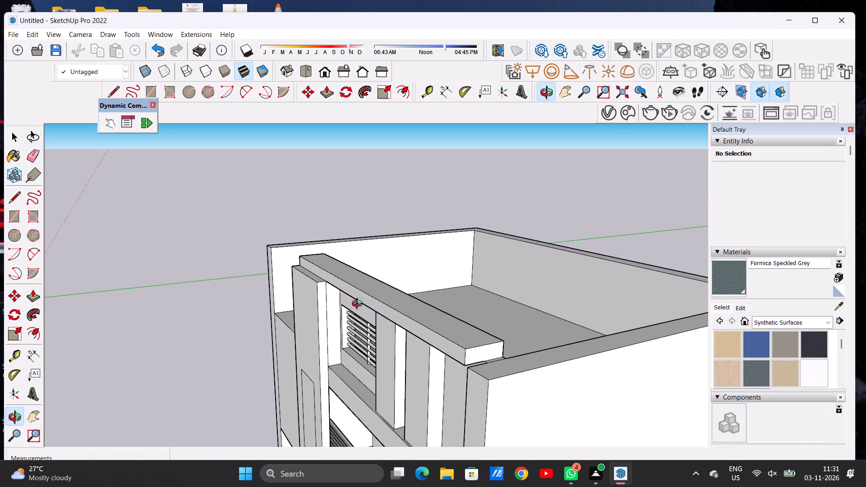
pyautogui.scroll(10, 318, 293)
pyautogui.press('space')
pyautogui.write('P')
pyautogui.scroll(4, 344, 266)
pyautogui.click(347, 265)
pyautogui.click(295, 326)
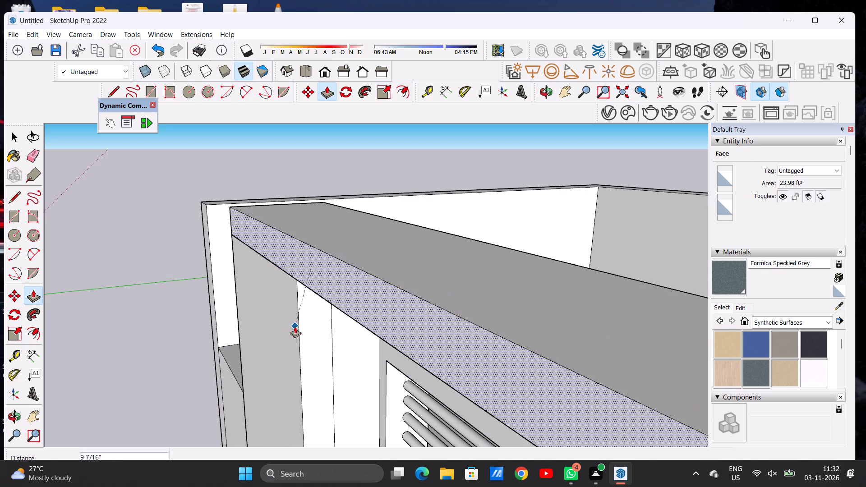
pyautogui.press('space')
# Review how the widened roof beam sits over the front facade from low and high viewpoints.
pyautogui.write('O')
pyautogui.moveTo(286, 313); pyautogui.dragTo(385, 300)
pyautogui.scroll(-4, 364, 298)
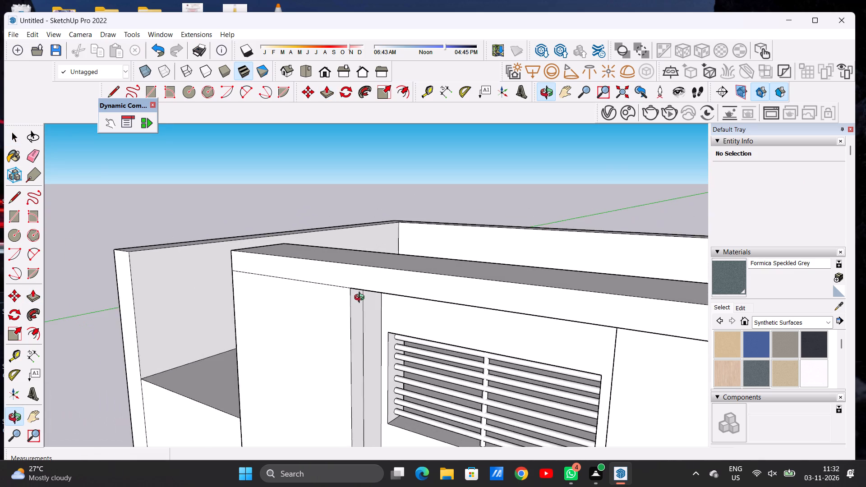
pyautogui.scroll(-8, 361, 299)
pyautogui.moveTo(344, 317); pyautogui.dragTo(458, 293)
pyautogui.scroll(-5, 409, 302)
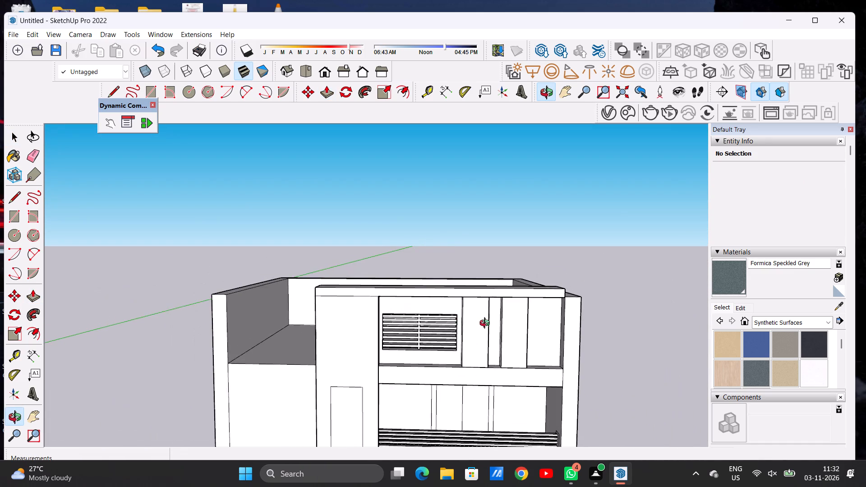
pyautogui.moveTo(486, 325); pyautogui.dragTo(483, 226)
pyautogui.moveTo(480, 303); pyautogui.dragTo(495, 372)
pyautogui.moveTo(470, 330); pyautogui.dragTo(474, 354)
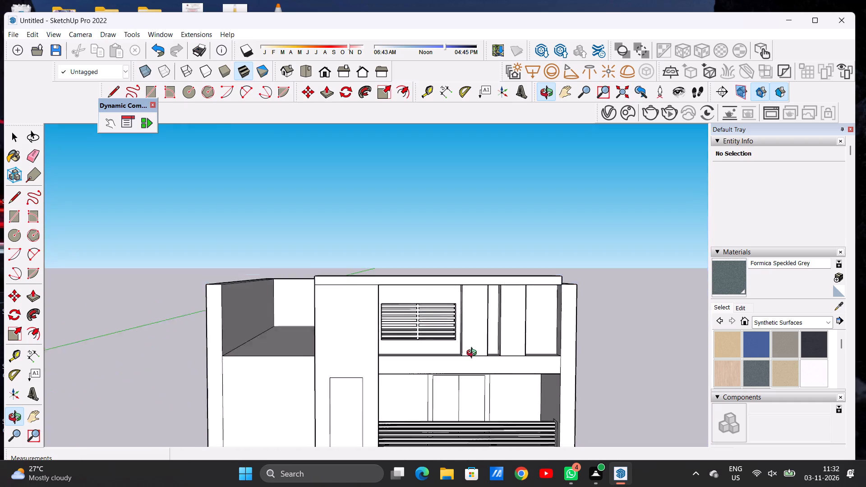
pyautogui.moveTo(474, 354); pyautogui.dragTo(434, 394)
pyautogui.moveTo(458, 330); pyautogui.dragTo(355, 379)
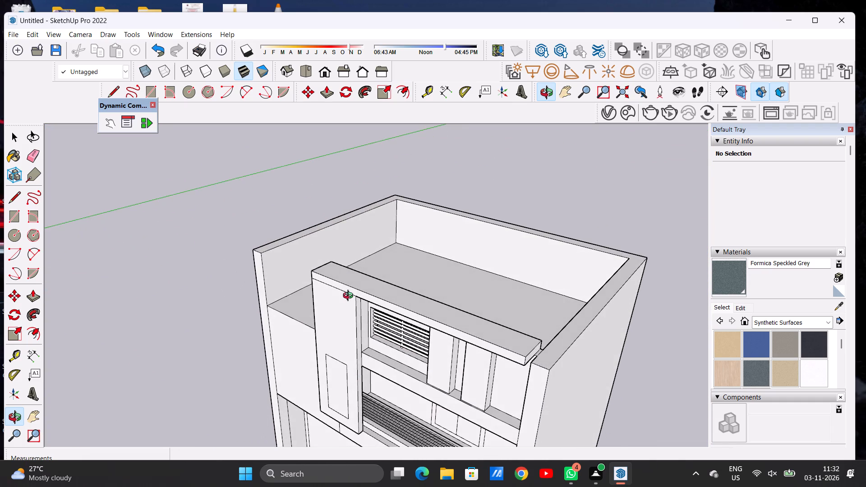
# Extrude the roof beam's long front face outward about 7" more so it overhangs the column.
pyautogui.scroll(7, 350, 291)
pyautogui.scroll(-5, 392, 279)
pyautogui.scroll(1, 397, 273)
pyautogui.scroll(-1, 398, 271)
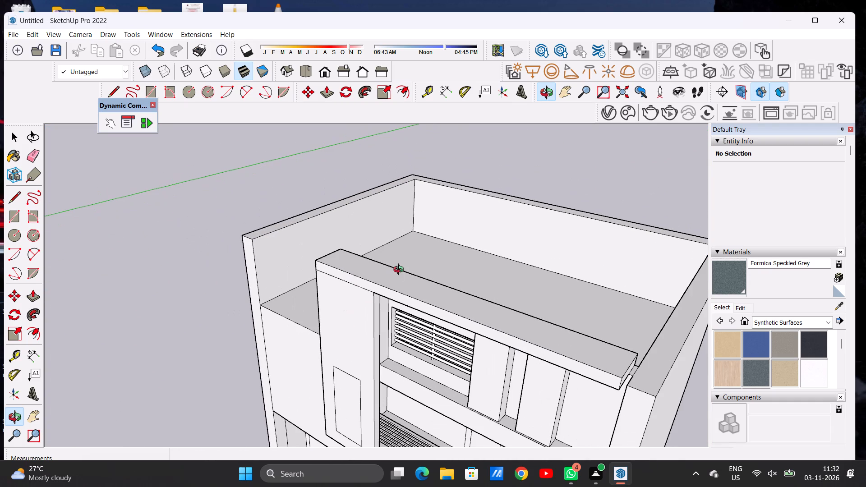
pyautogui.scroll(5, 383, 299)
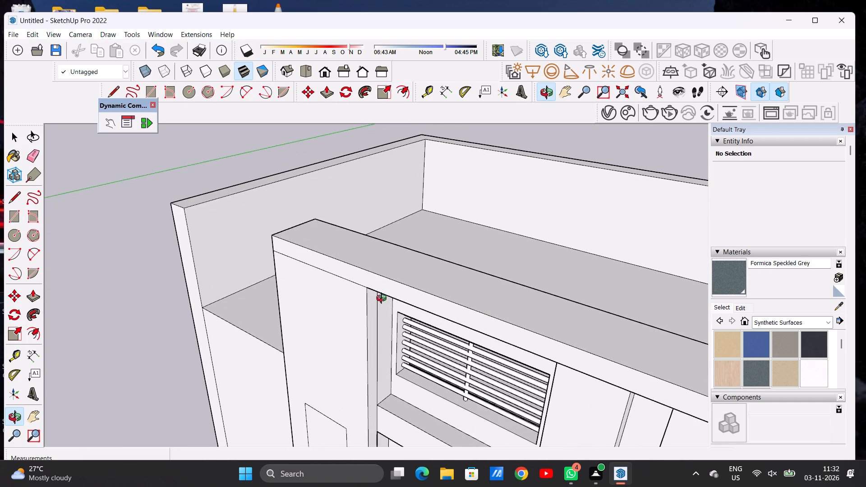
pyautogui.press('p')
pyautogui.scroll(3, 369, 278)
pyautogui.scroll(-1, 369, 278)
pyautogui.scroll(2, 369, 278)
pyautogui.click(369, 278)
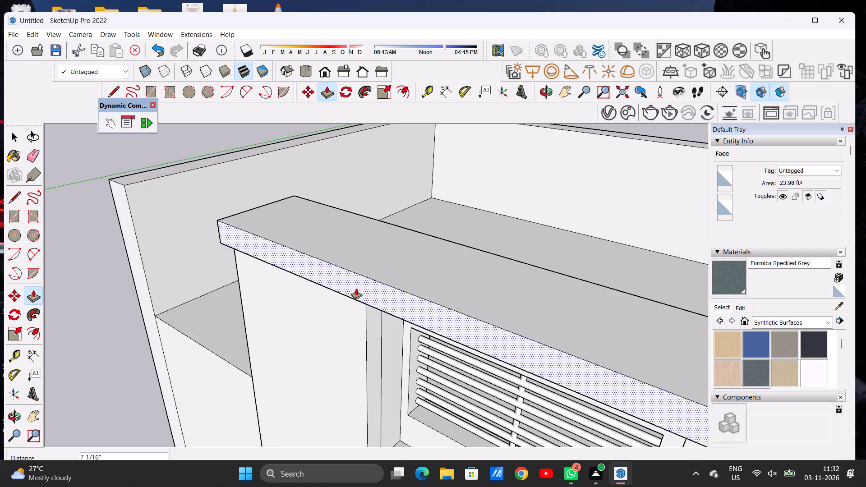
pyautogui.click(355, 289)
pyautogui.press('space')
# Check the overhanging roof beam from the front at a low angle.
pyautogui.write('O')
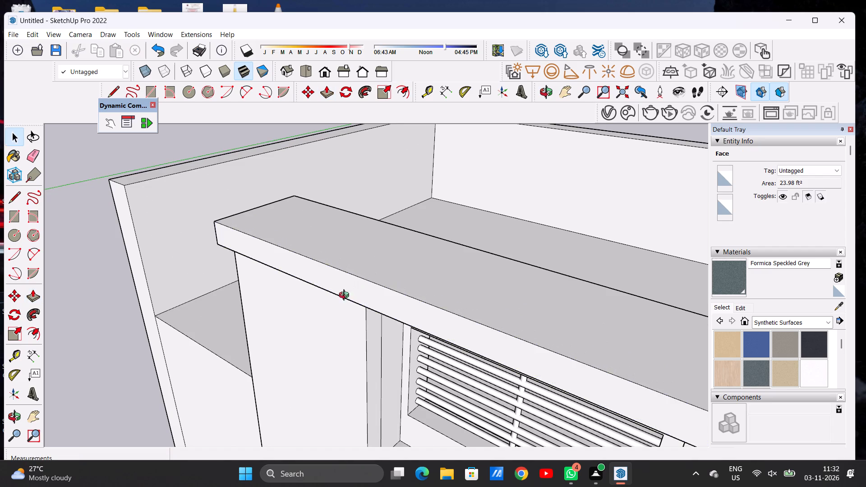
pyautogui.moveTo(326, 322); pyautogui.dragTo(446, 280)
pyautogui.scroll(-11, 340, 293)
pyautogui.scroll(1, 355, 288)
pyautogui.scroll(-3, 356, 289)
pyautogui.moveTo(361, 328); pyautogui.dragTo(375, 231)
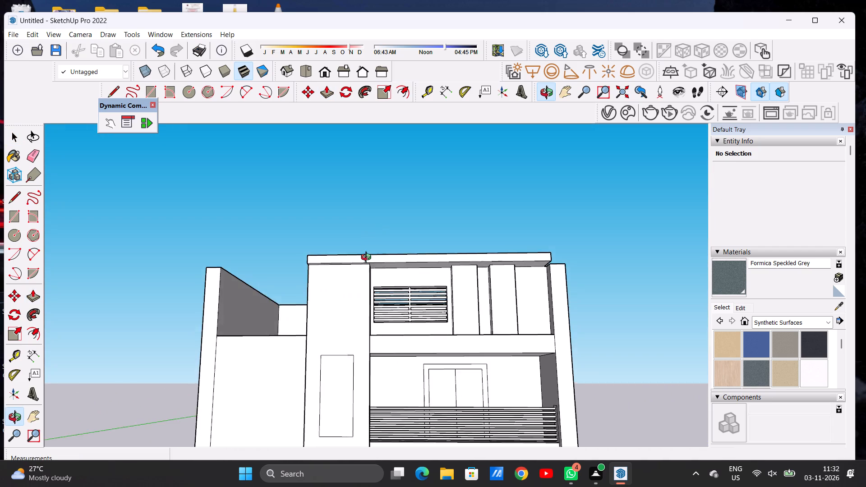
# Examine the overhanging roof beam, railed opening and fins on the front facade, both up close and from farther away.
pyautogui.scroll(7, 368, 258)
pyautogui.moveTo(365, 303); pyautogui.dragTo(372, 338)
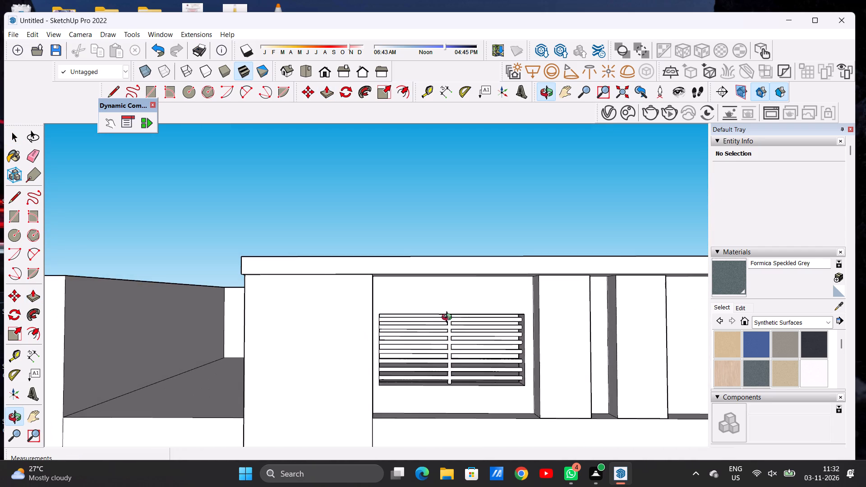
pyautogui.scroll(-8, 338, 298)
pyautogui.scroll(-6, 385, 310)
pyautogui.moveTo(475, 316); pyautogui.dragTo(445, 354)
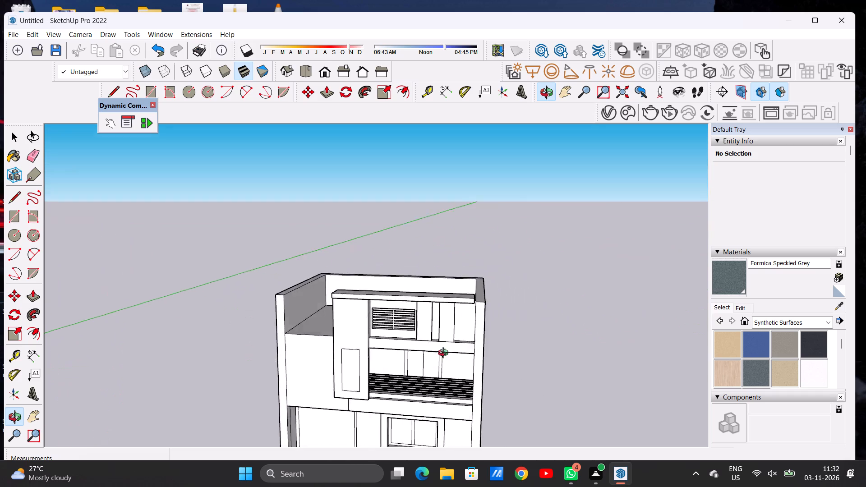
pyautogui.moveTo(445, 354); pyautogui.dragTo(474, 323)
pyautogui.click(471, 320)
pyautogui.moveTo(471, 320); pyautogui.dragTo(478, 324)
pyautogui.moveTo(446, 315); pyautogui.dragTo(432, 325)
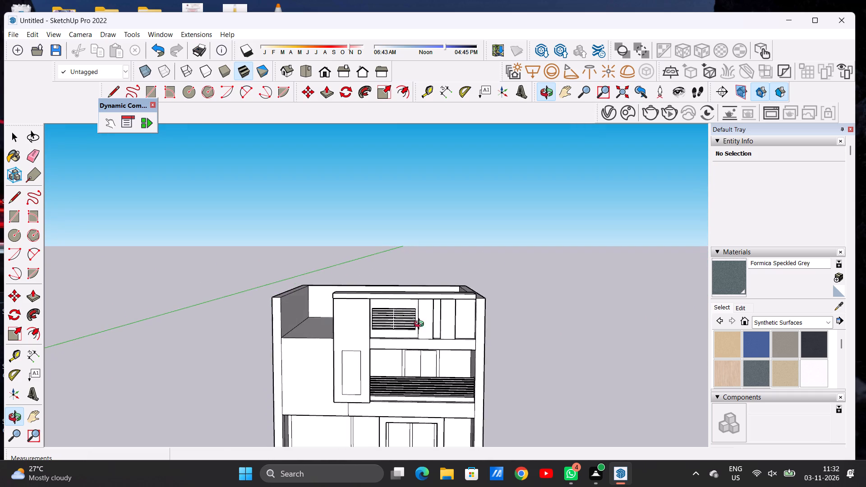
pyautogui.scroll(12, 395, 322)
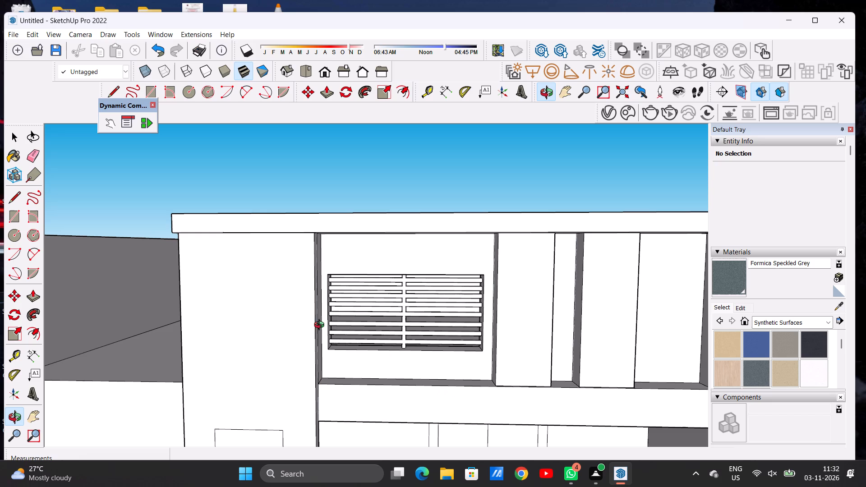
pyautogui.scroll(-7, 319, 315)
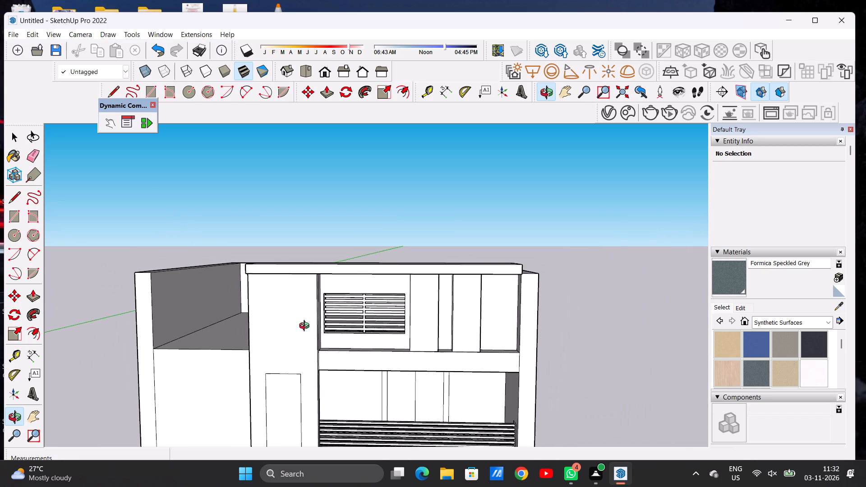
pyautogui.moveTo(295, 329); pyautogui.dragTo(329, 316)
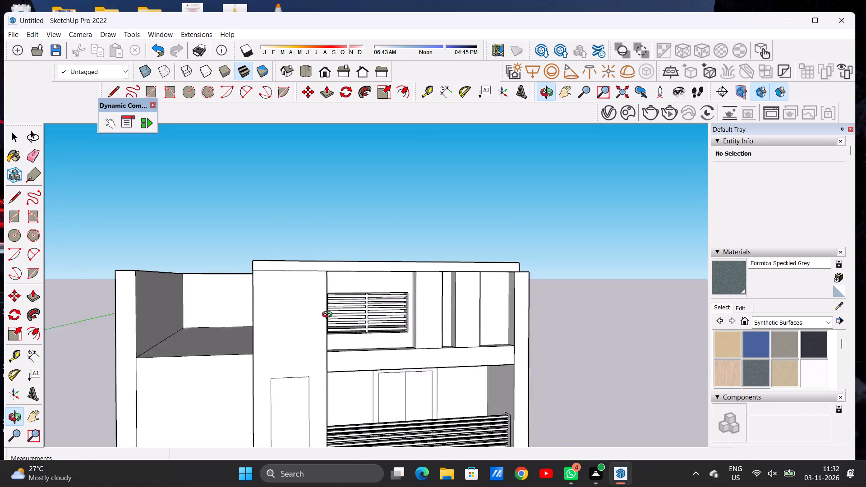
pyautogui.moveTo(329, 316); pyautogui.dragTo(307, 326)
pyautogui.scroll(-7, 300, 326)
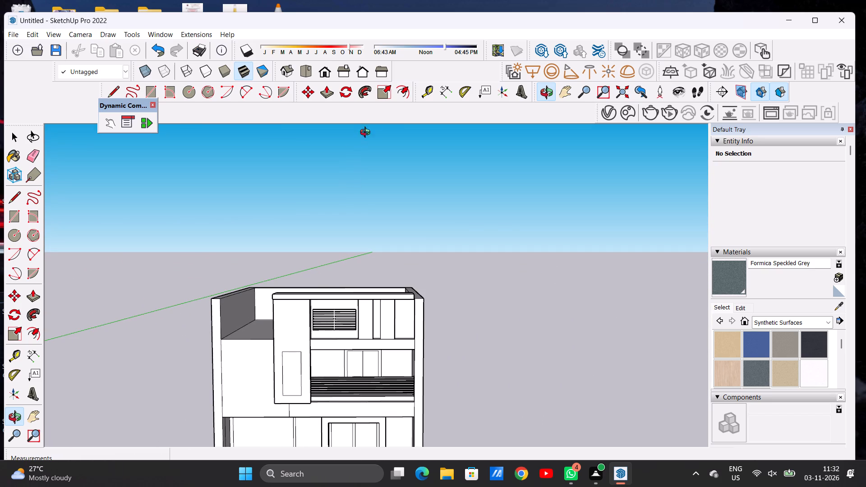
# Review the whole front facade in the standard Front view and from raised viewpoints.
pyautogui.click(324, 72)
pyautogui.scroll(4, 447, 203)
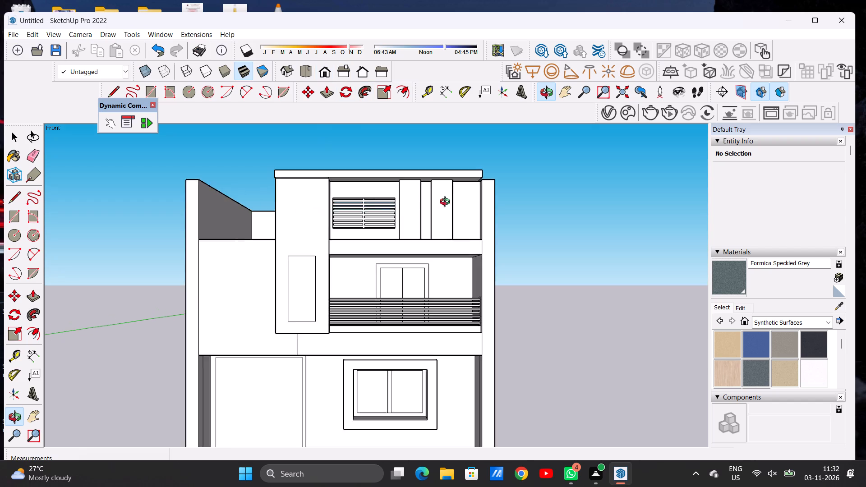
pyautogui.scroll(1, 447, 203)
pyautogui.moveTo(379, 216); pyautogui.dragTo(383, 270)
pyautogui.scroll(-9, 334, 243)
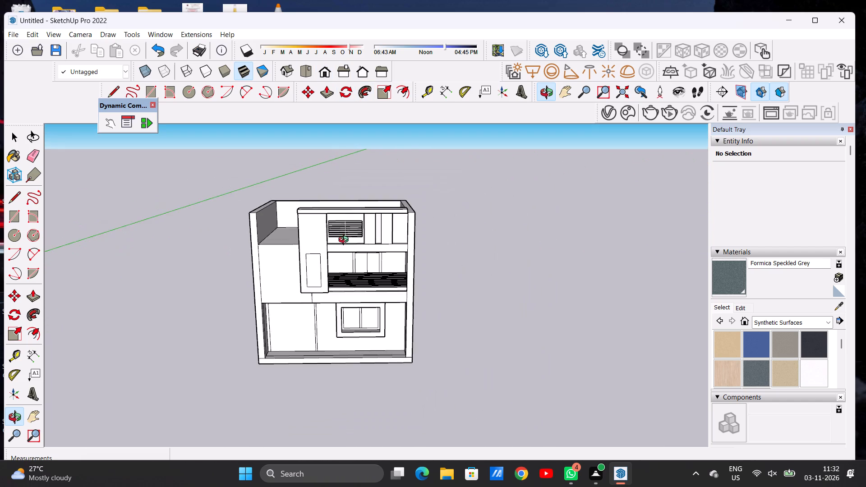
pyautogui.moveTo(382, 282); pyautogui.dragTo(384, 261)
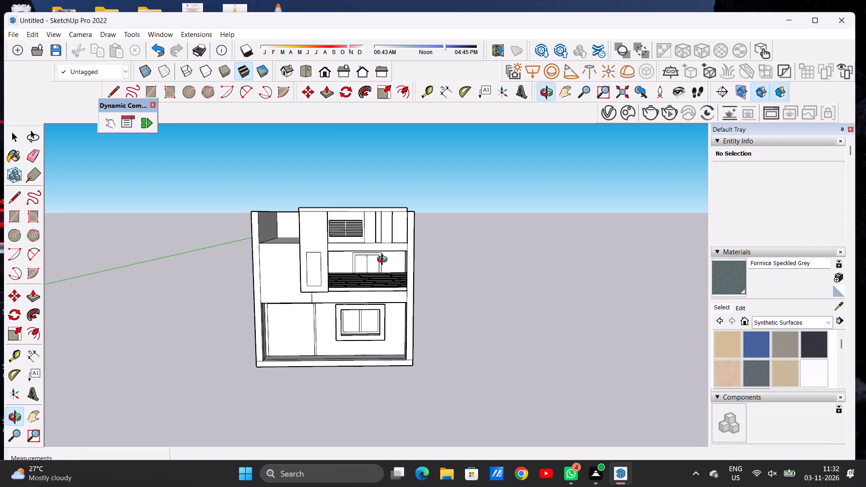
pyautogui.scroll(2, 269, 240)
pyautogui.scroll(-1, 269, 240)
pyautogui.scroll(2, 269, 240)
pyautogui.moveTo(289, 239); pyautogui.dragTo(282, 276)
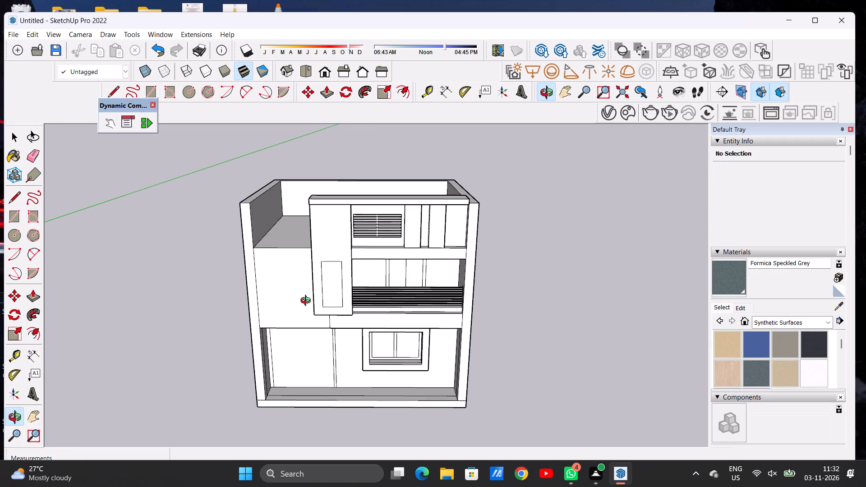
pyautogui.moveTo(305, 239); pyautogui.dragTo(245, 274)
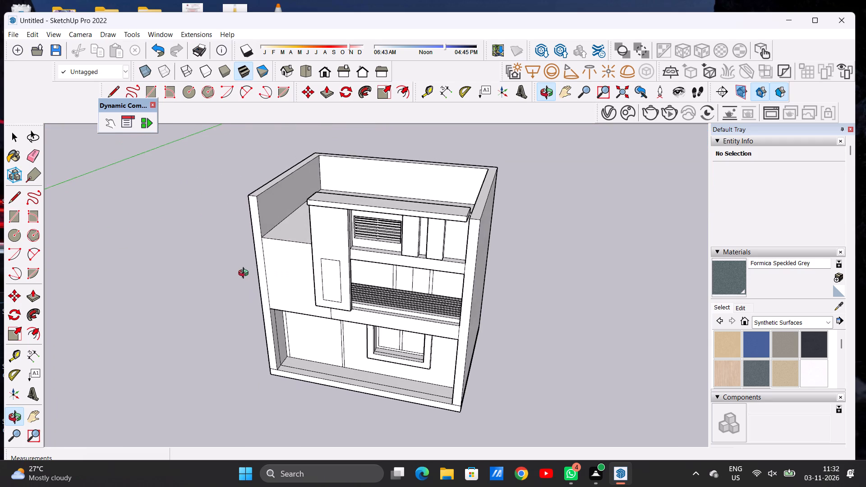
pyautogui.moveTo(245, 274); pyautogui.dragTo(245, 273)
# Draw a line across the roof floor from the base corner of the railed-opening wall, parallel to the green axis, towards the rear parapet.
pyautogui.scroll(5, 313, 228)
pyautogui.moveTo(395, 208); pyautogui.dragTo(181, 249)
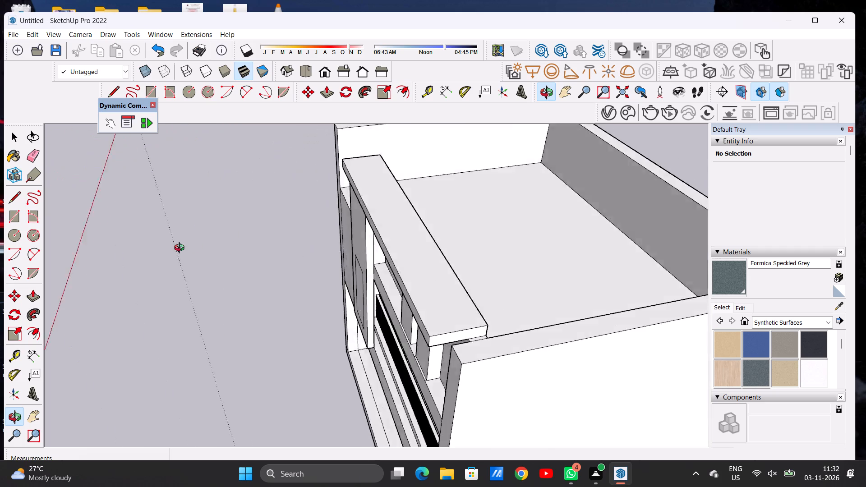
pyautogui.moveTo(181, 249); pyautogui.dragTo(175, 250)
pyautogui.moveTo(442, 250); pyautogui.dragTo(248, 266)
pyautogui.scroll(-6, 251, 261)
pyautogui.scroll(3, 386, 261)
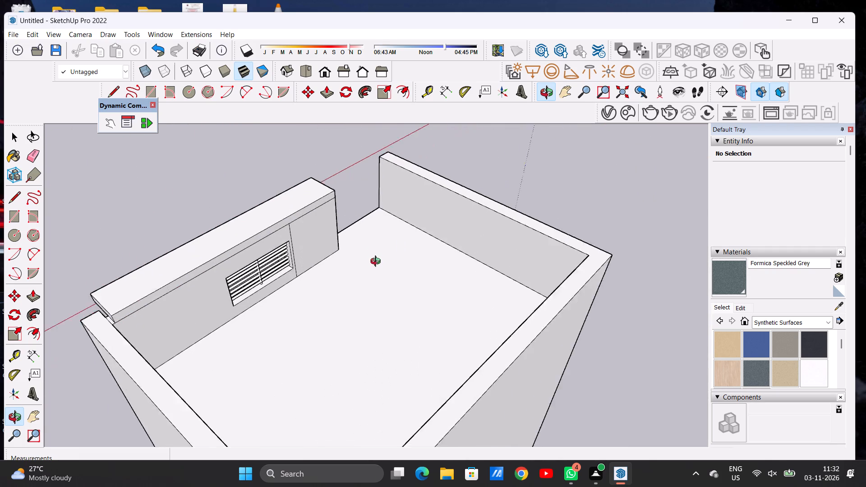
pyautogui.scroll(4, 378, 262)
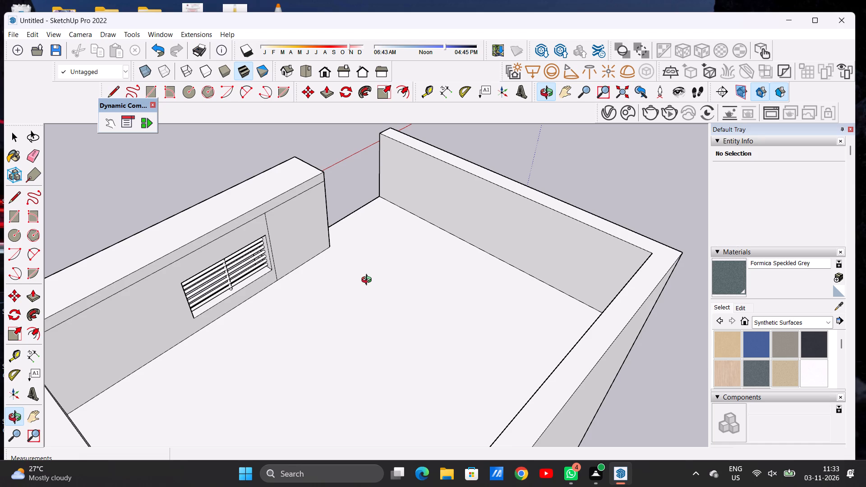
pyautogui.press('l')
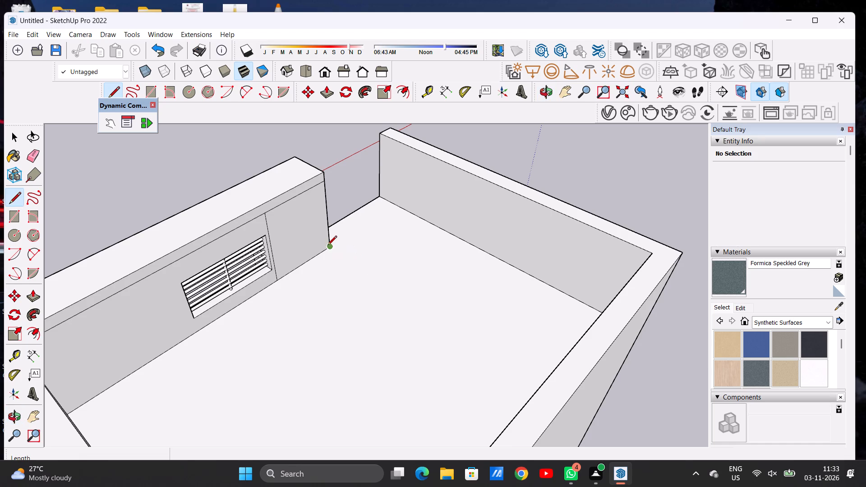
pyautogui.click(330, 247)
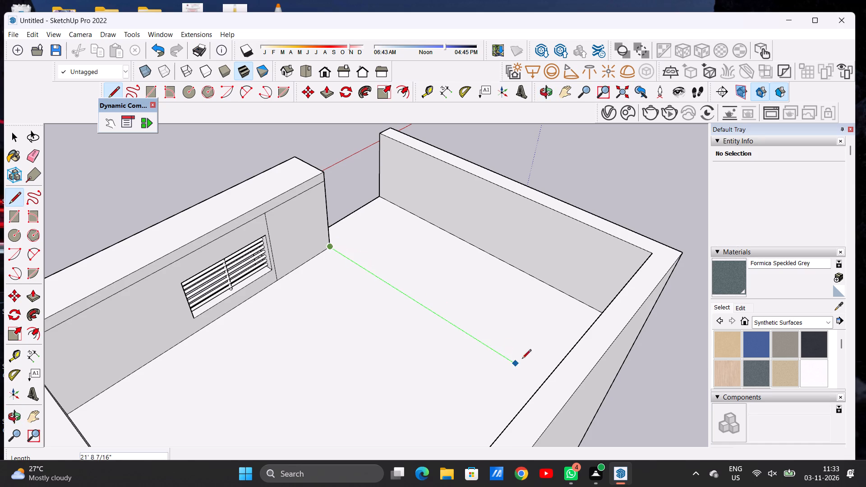
pyautogui.scroll(-5, 478, 347)
pyautogui.scroll(15, 497, 349)
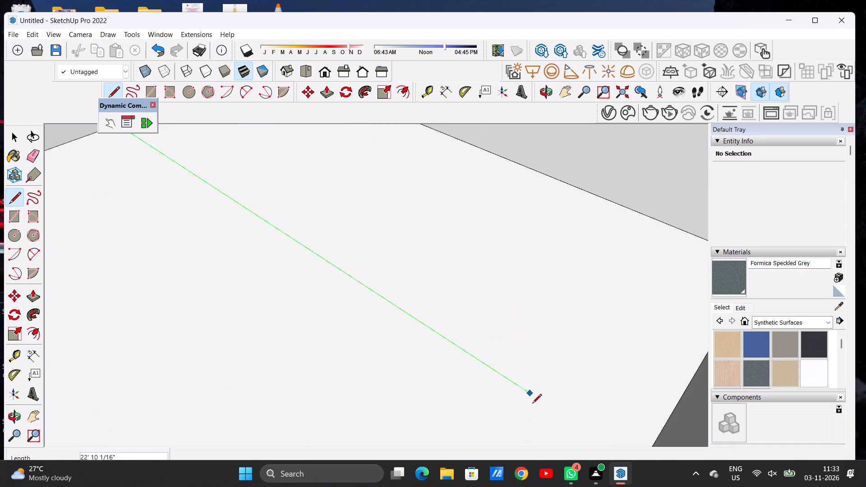
pyautogui.scroll(-6, 521, 391)
pyautogui.scroll(5, 554, 410)
pyautogui.scroll(-11, 554, 380)
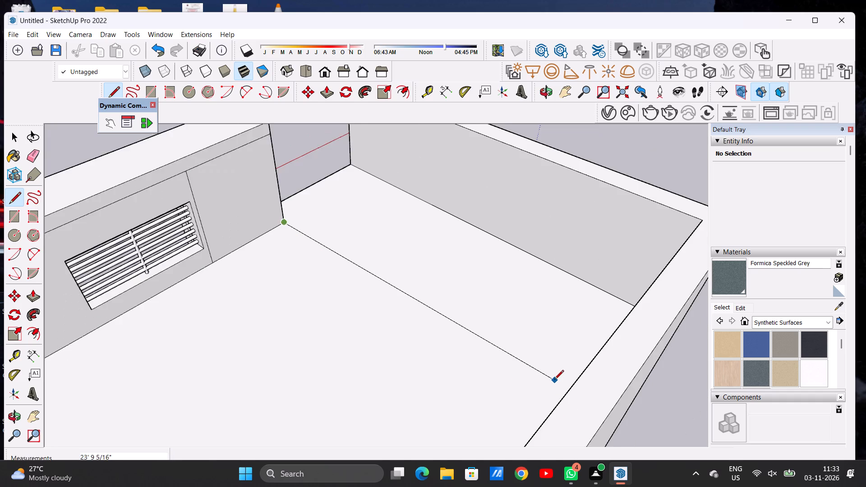
pyautogui.scroll(8, 543, 402)
pyautogui.click(543, 403)
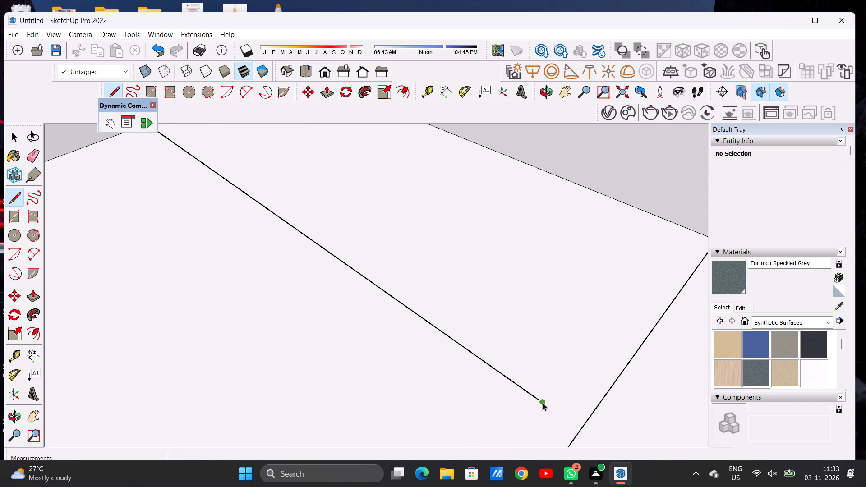
pyautogui.press('space')
# Draw a line about 1' 9 9/16" long from the free end of the roof-floor line to the rear parapet's base, splitting the floor.
pyautogui.write('O')
pyautogui.moveTo(422, 385); pyautogui.dragTo(532, 385)
pyautogui.scroll(-5, 459, 392)
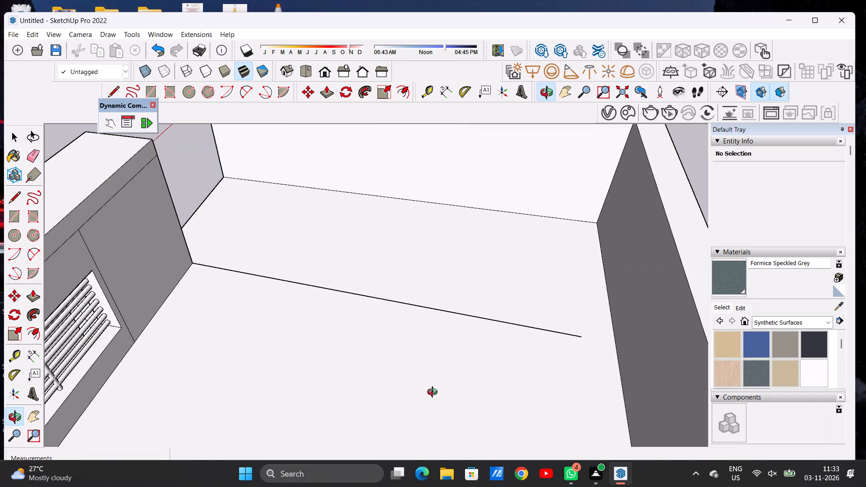
pyautogui.scroll(-1, 434, 393)
pyautogui.moveTo(454, 388); pyautogui.dragTo(525, 379)
pyautogui.scroll(8, 595, 260)
pyautogui.press('space')
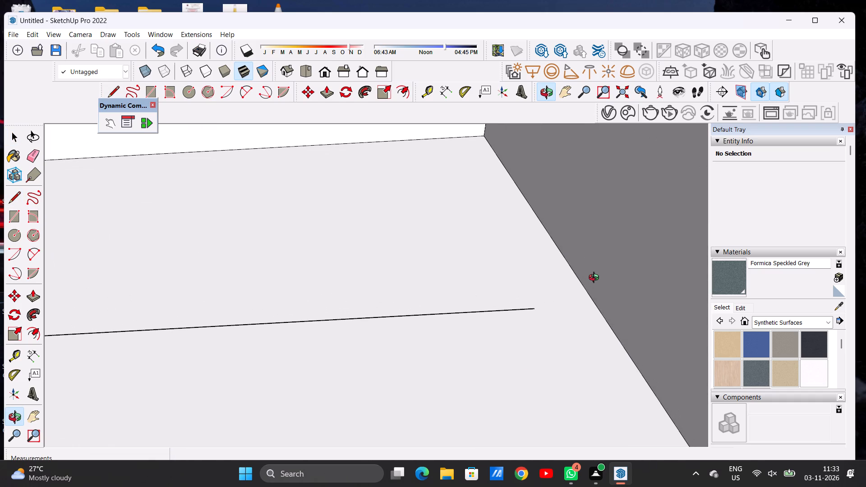
pyautogui.write('L')
pyautogui.click(530, 309)
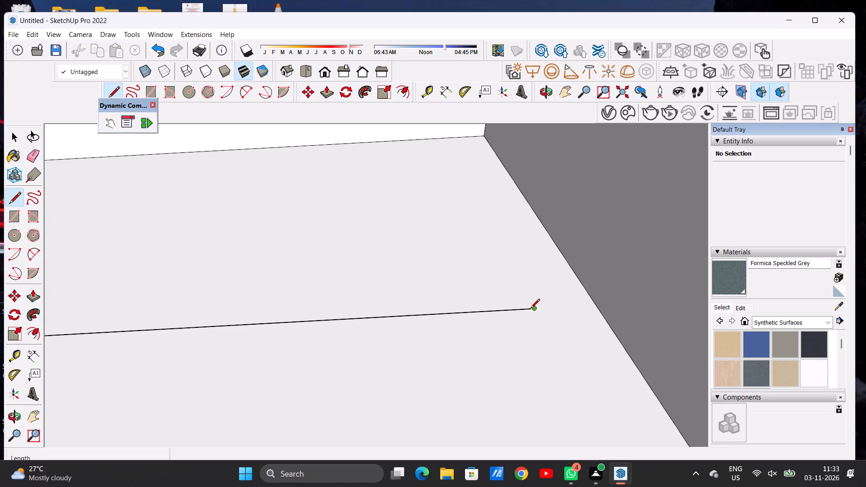
pyautogui.click(595, 304)
pyautogui.press('space')
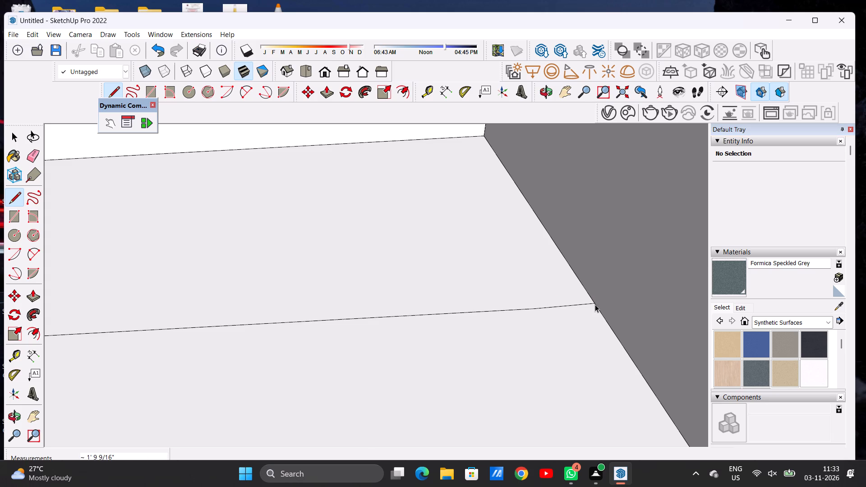
# Push/Pull the roof-floor strip beside the column up 7' 9", level with the top of the parapet.
pyautogui.write('O')
pyautogui.scroll(-6, 449, 299)
pyautogui.scroll(1, 443, 308)
pyautogui.scroll(-4, 443, 308)
pyautogui.moveTo(469, 312); pyautogui.dragTo(267, 319)
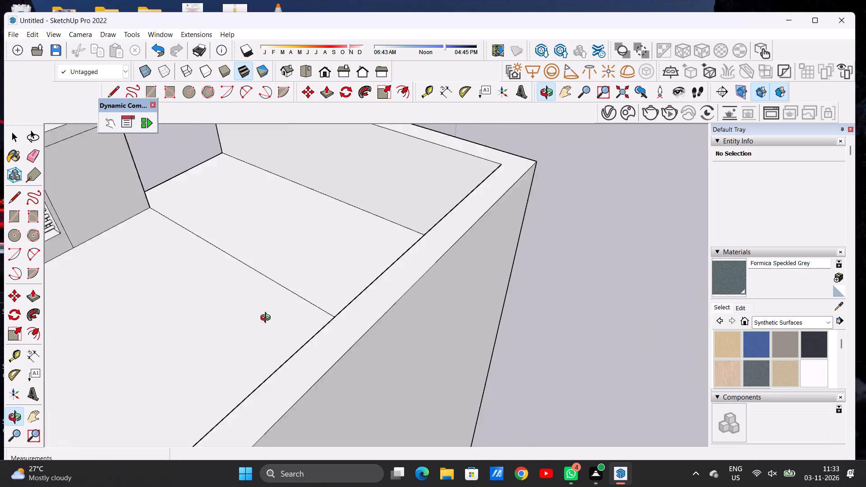
pyautogui.moveTo(267, 319); pyautogui.dragTo(231, 320)
pyautogui.scroll(-11, 359, 303)
pyautogui.scroll(1, 393, 305)
pyautogui.scroll(-3, 394, 305)
pyautogui.moveTo(292, 280); pyautogui.dragTo(441, 225)
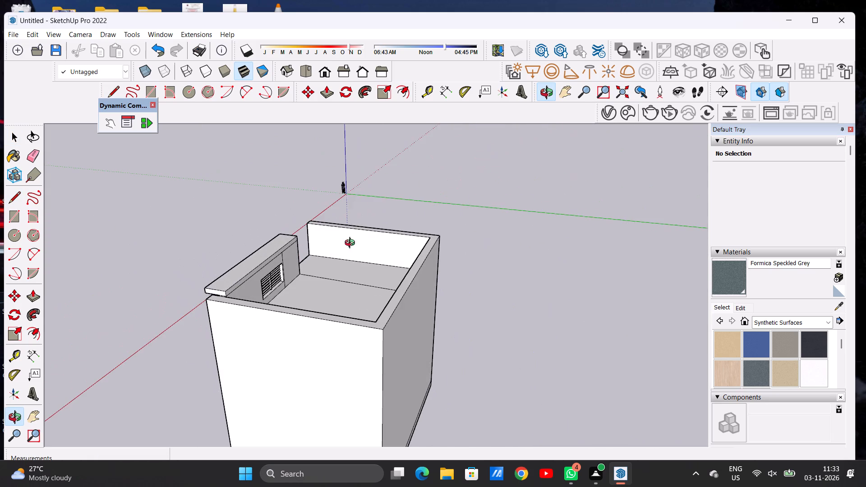
pyautogui.moveTo(249, 282); pyautogui.dragTo(414, 296)
pyautogui.moveTo(161, 303); pyautogui.dragTo(432, 283)
pyautogui.scroll(-6, 335, 282)
pyautogui.moveTo(315, 322); pyautogui.dragTo(290, 309)
pyautogui.scroll(5, 326, 313)
pyautogui.press('p')
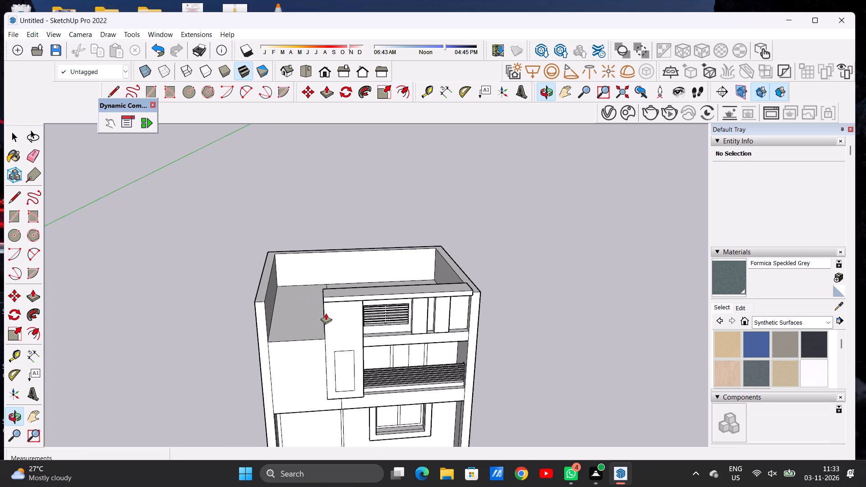
pyautogui.click(294, 331)
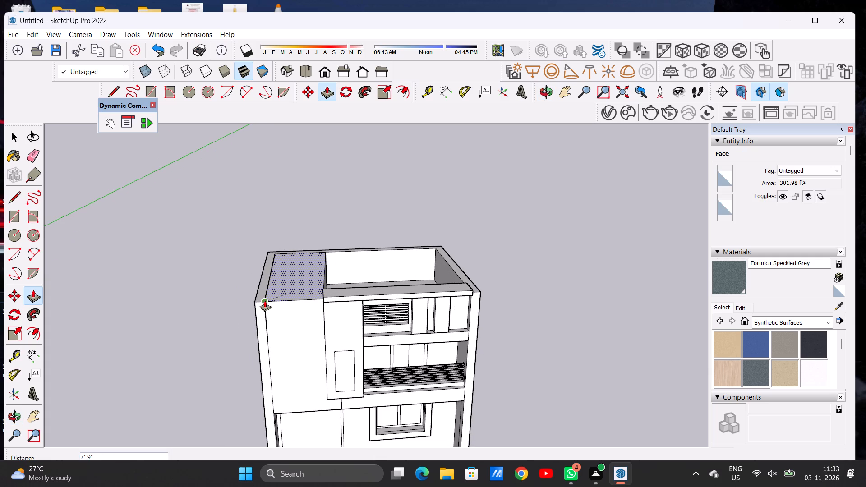
pyautogui.click(290, 289)
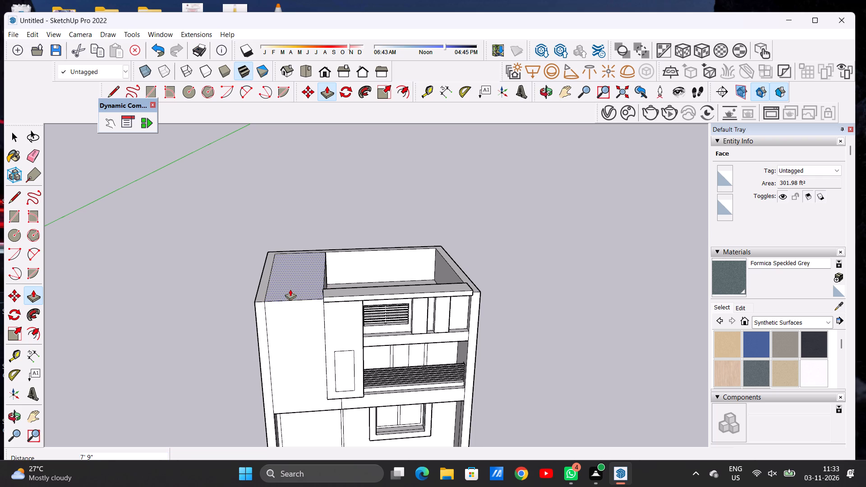
# Extrude the top face of the raised roof block upward about 8' 9" more so it rises above the parapet.
pyautogui.click(295, 286)
pyautogui.scroll(-2, 304, 253)
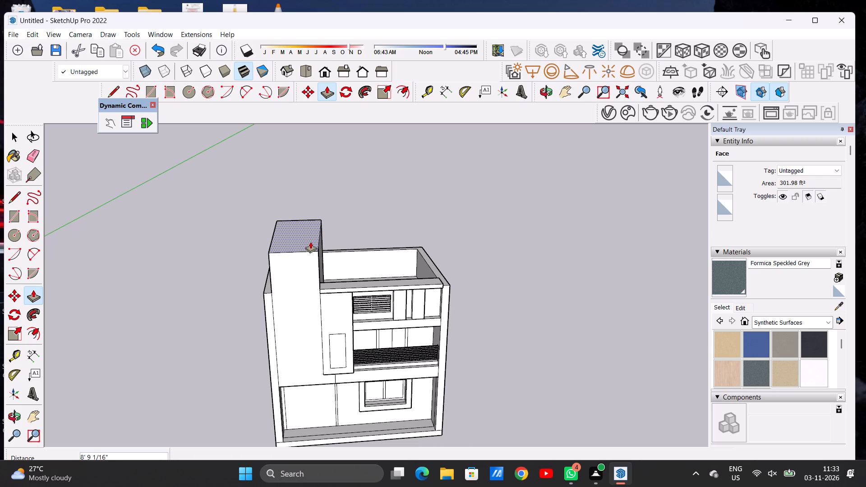
pyautogui.click(310, 242)
pyautogui.press('space')
# Examine the raised rooftop block against the facade from low, side and high front viewpoints.
pyautogui.write('O')
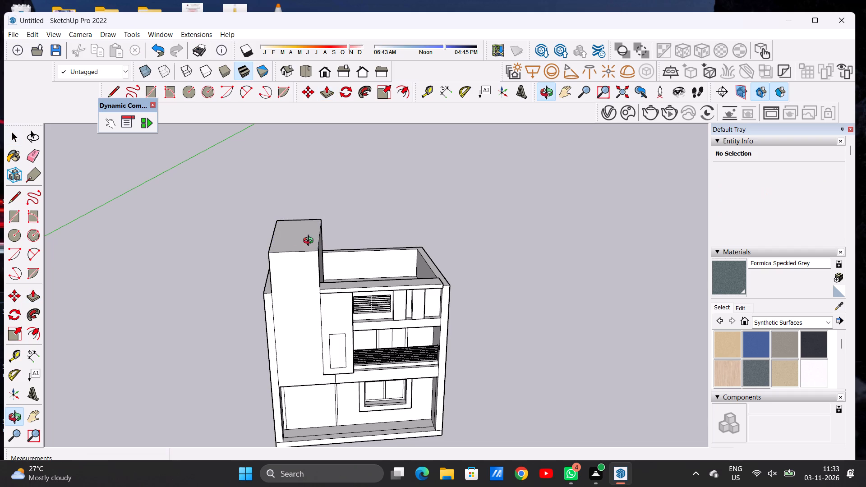
pyautogui.scroll(-6, 256, 273)
pyautogui.moveTo(321, 316); pyautogui.dragTo(327, 253)
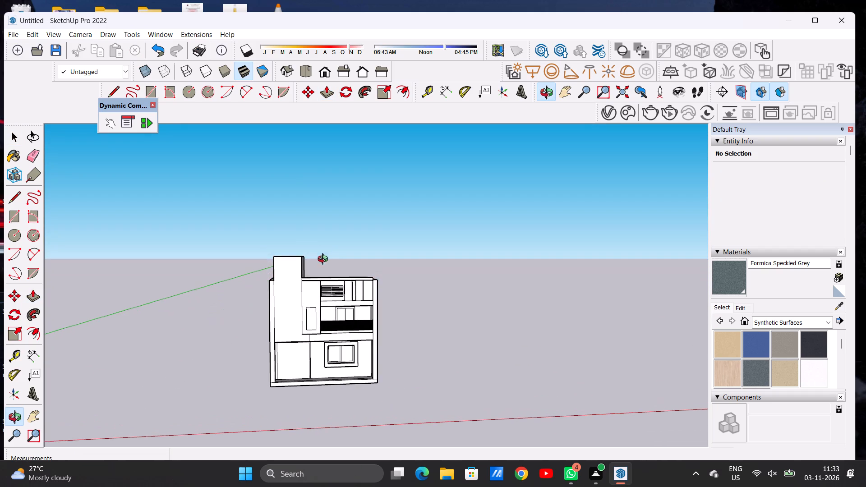
pyautogui.scroll(7, 303, 274)
pyautogui.moveTo(336, 271); pyautogui.dragTo(295, 268)
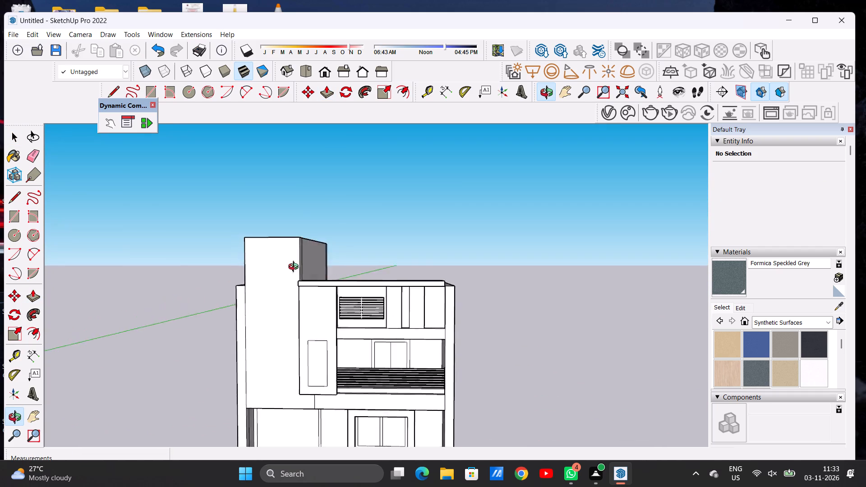
pyautogui.moveTo(295, 268); pyautogui.dragTo(180, 317)
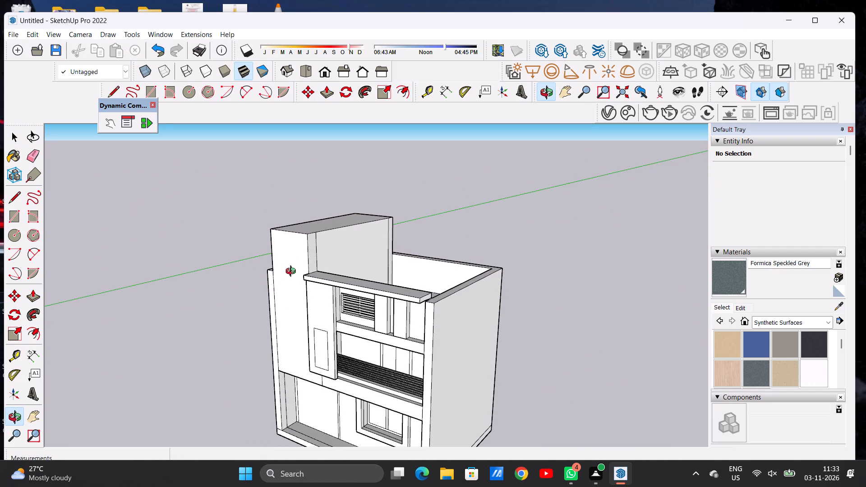
pyautogui.scroll(5, 332, 257)
pyautogui.moveTo(261, 256); pyautogui.dragTo(394, 239)
pyautogui.scroll(-8, 380, 262)
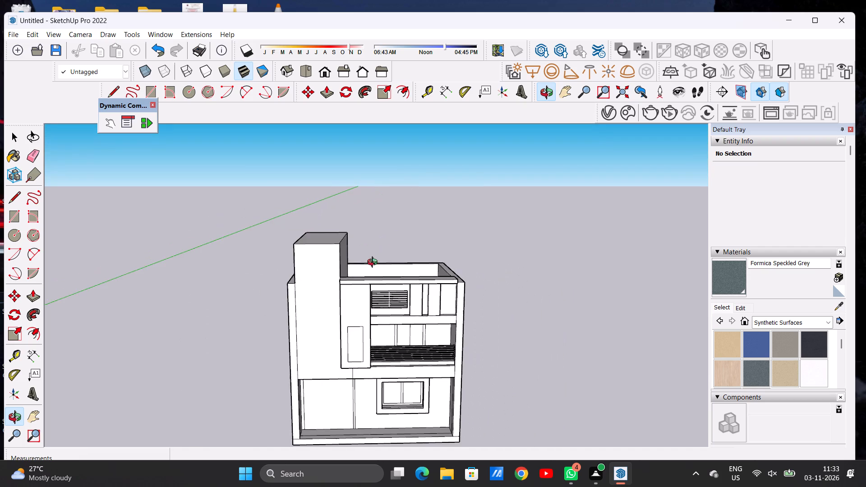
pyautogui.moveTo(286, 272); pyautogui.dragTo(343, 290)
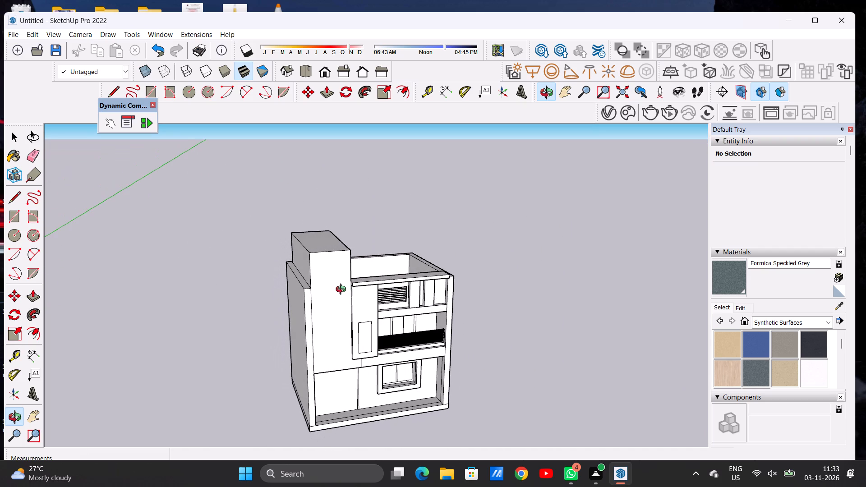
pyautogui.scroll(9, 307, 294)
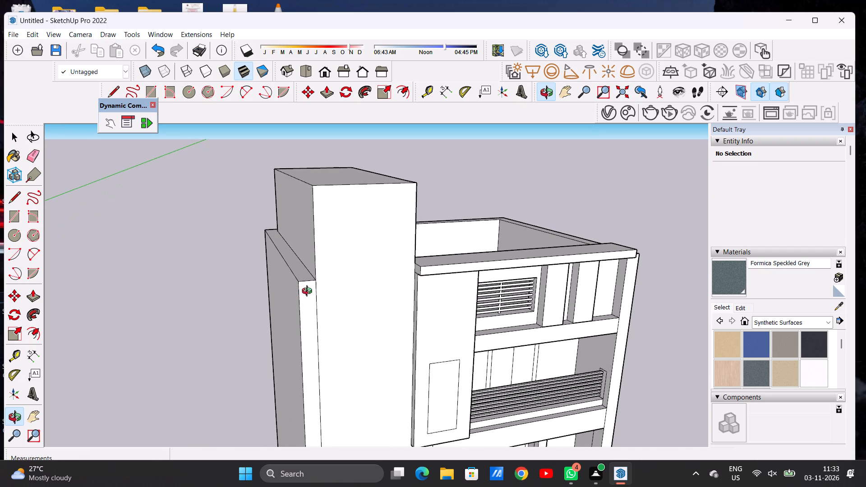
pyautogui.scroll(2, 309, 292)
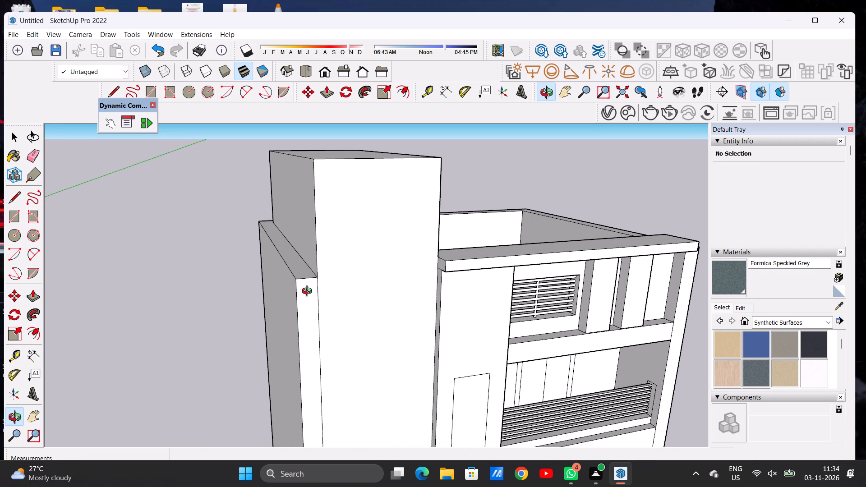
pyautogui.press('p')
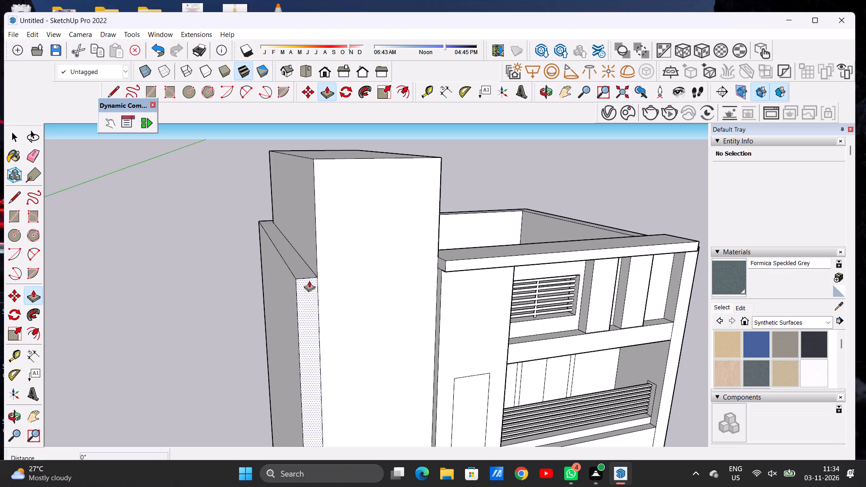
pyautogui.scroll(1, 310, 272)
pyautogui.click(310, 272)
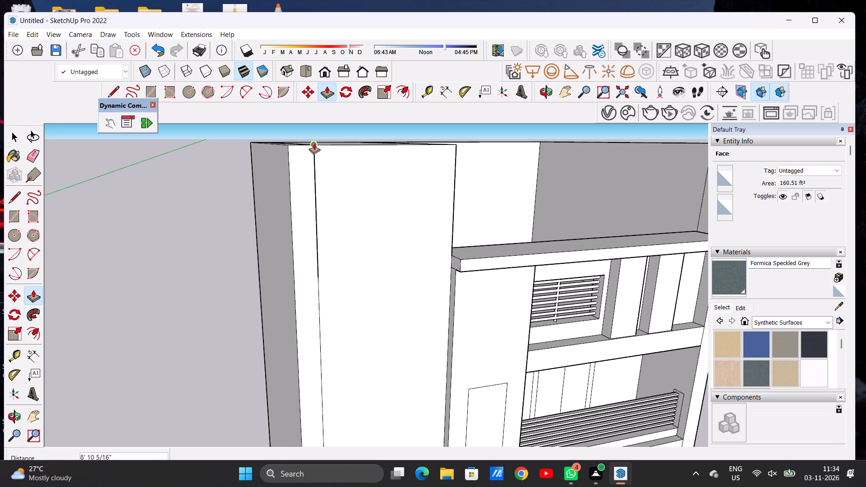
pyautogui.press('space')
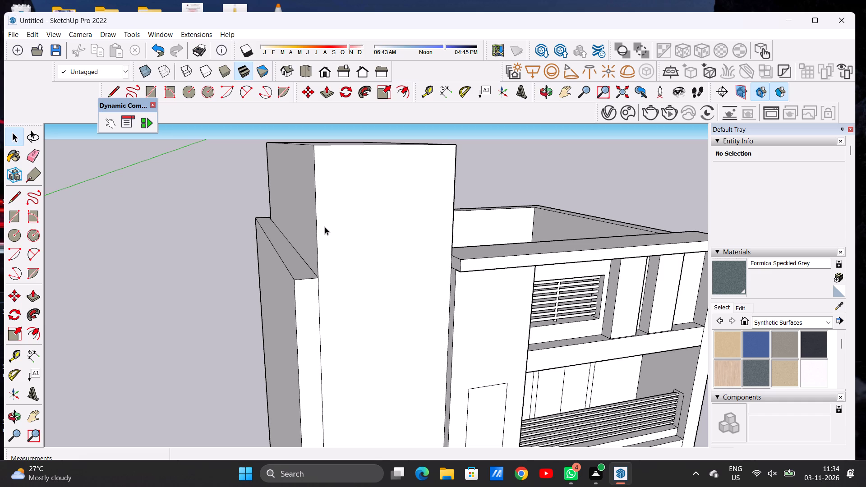
# Draw a line about 1' 7 15/16" long across the side parapet's top, from the rooftop block's rear corner to the outer edge.
pyautogui.click(545, 87)
pyautogui.moveTo(532, 211); pyautogui.dragTo(307, 239)
pyautogui.moveTo(516, 201); pyautogui.dragTo(375, 213)
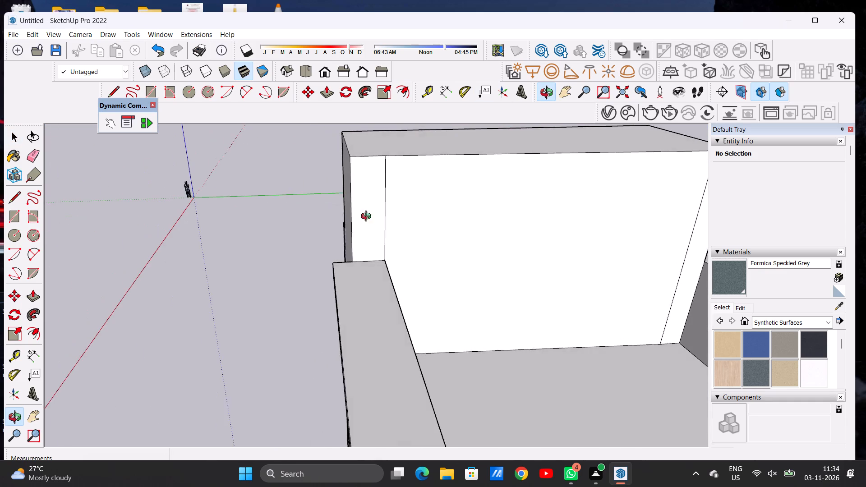
pyautogui.scroll(-2, 281, 230)
pyautogui.scroll(1, 281, 230)
pyautogui.scroll(-6, 280, 230)
pyautogui.moveTo(474, 242); pyautogui.dragTo(351, 299)
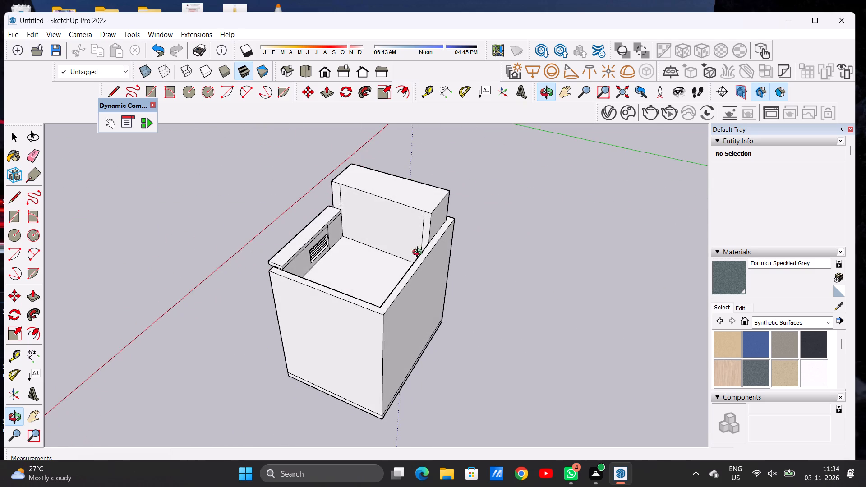
pyautogui.scroll(8, 445, 246)
pyautogui.scroll(-1, 391, 246)
pyautogui.scroll(9, 391, 246)
pyautogui.press('l')
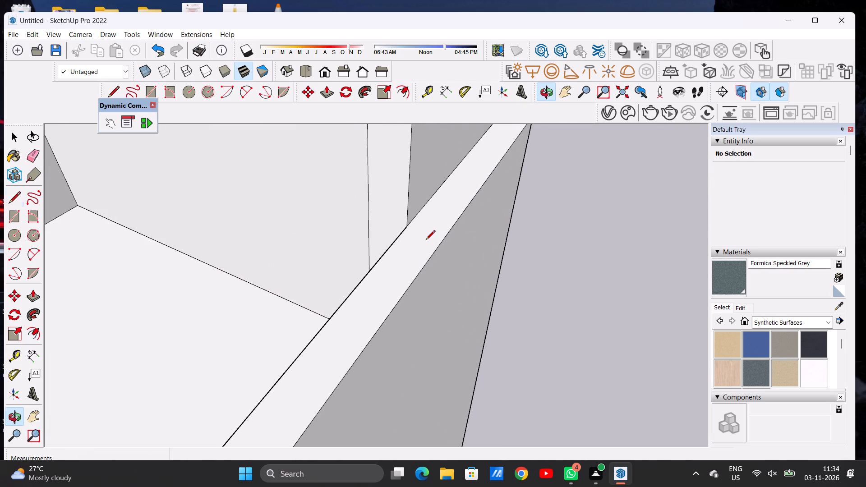
pyautogui.click(405, 229)
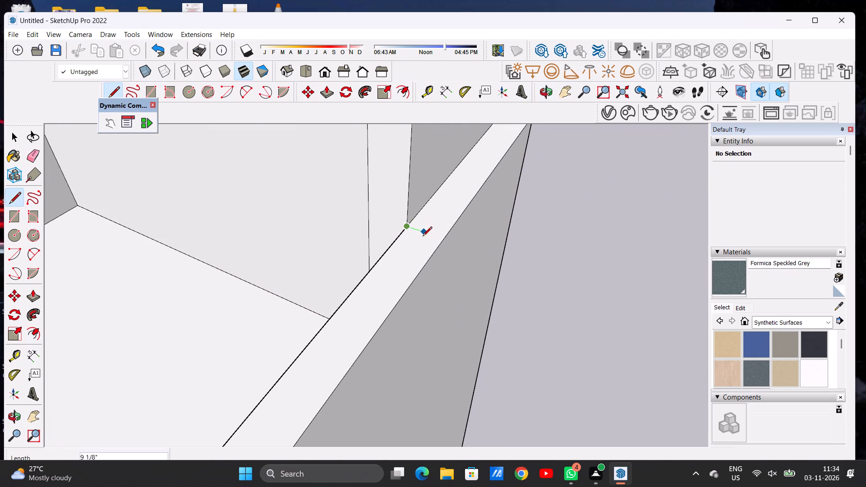
pyautogui.click(443, 241)
pyautogui.press('space')
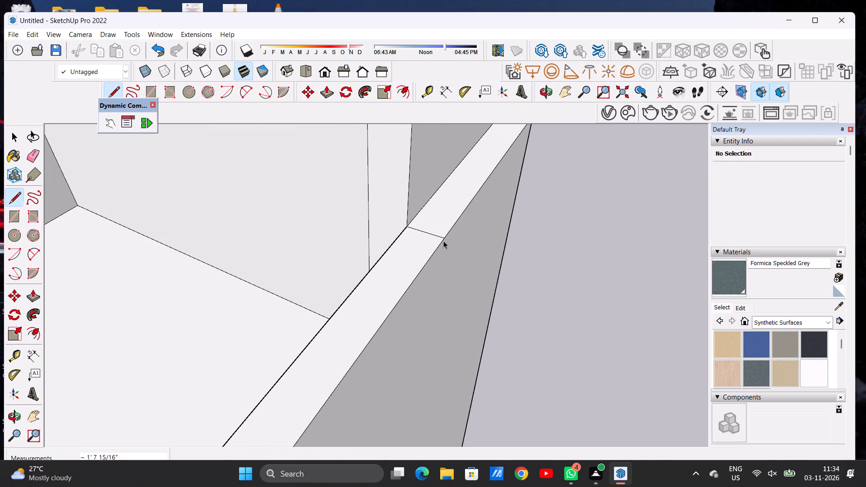
# Push/Pull the parapet-top strip beside the rooftop block up about 8' 10", level with the block's top.
pyautogui.write('O')
pyautogui.scroll(-16, 428, 251)
pyautogui.moveTo(398, 268); pyautogui.dragTo(424, 257)
pyautogui.scroll(5, 404, 211)
pyautogui.press('space')
pyautogui.write('P')
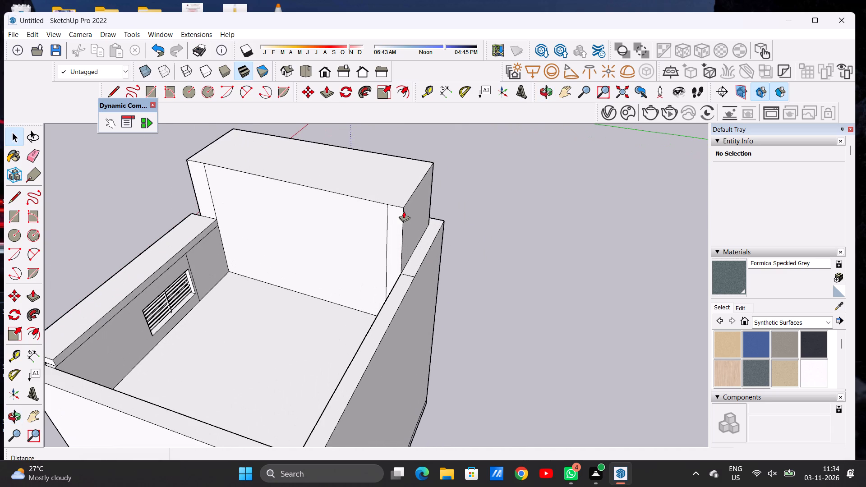
pyautogui.scroll(5, 408, 261)
pyautogui.click(413, 271)
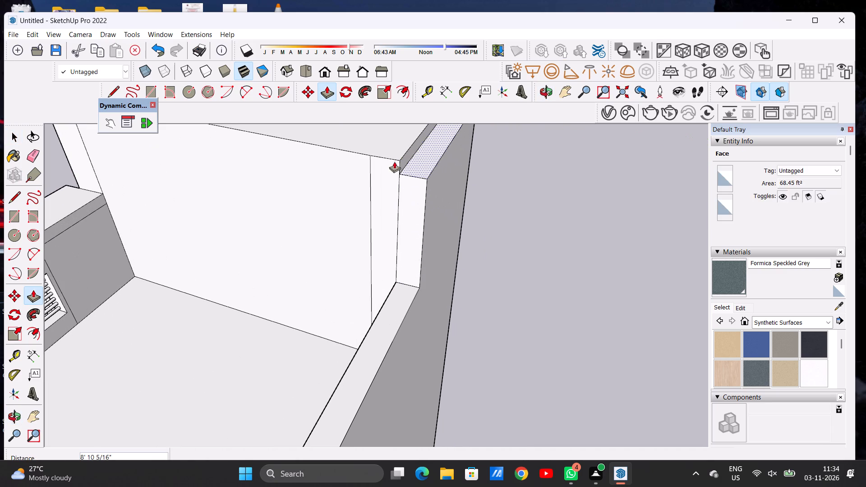
pyautogui.click(394, 160)
pyautogui.press('space')
# Examine the widened rooftop block and the front facade from the rear, the front and low viewpoints.
pyautogui.write('O')
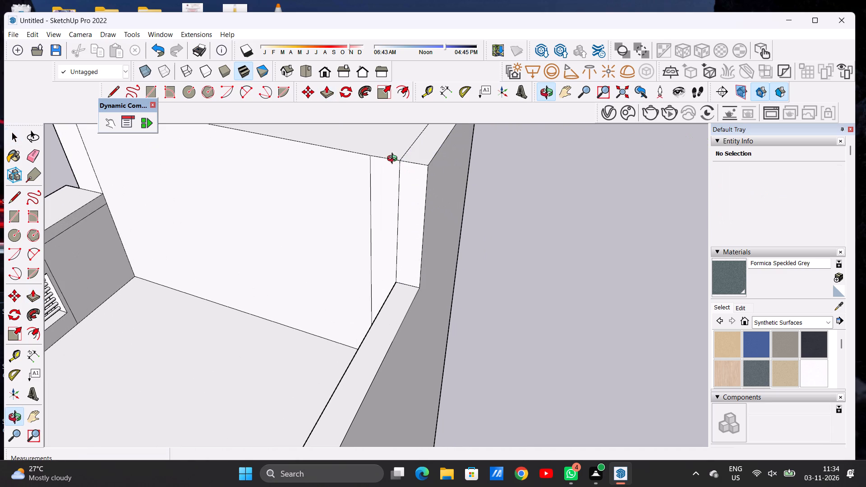
pyautogui.scroll(-12, 326, 227)
pyautogui.moveTo(269, 227); pyautogui.dragTo(275, 228)
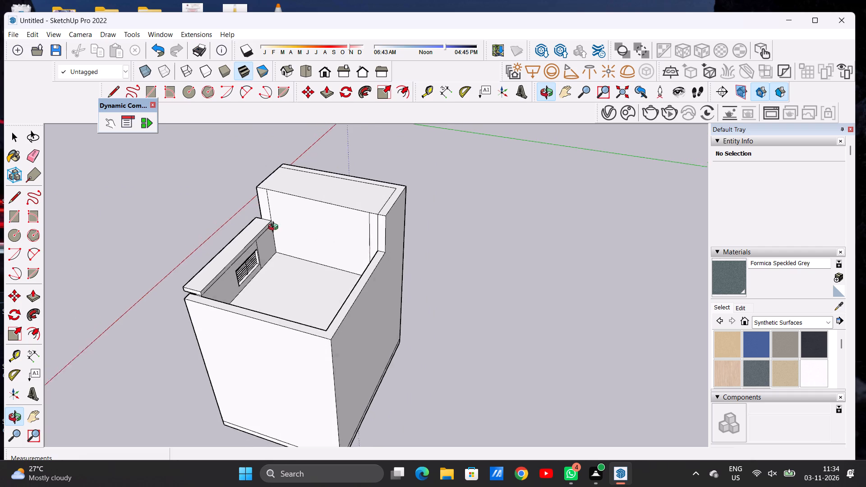
pyautogui.moveTo(275, 228); pyautogui.dragTo(417, 210)
pyautogui.moveTo(264, 233); pyautogui.dragTo(521, 176)
pyautogui.scroll(-8, 366, 202)
pyautogui.moveTo(301, 269); pyautogui.dragTo(320, 244)
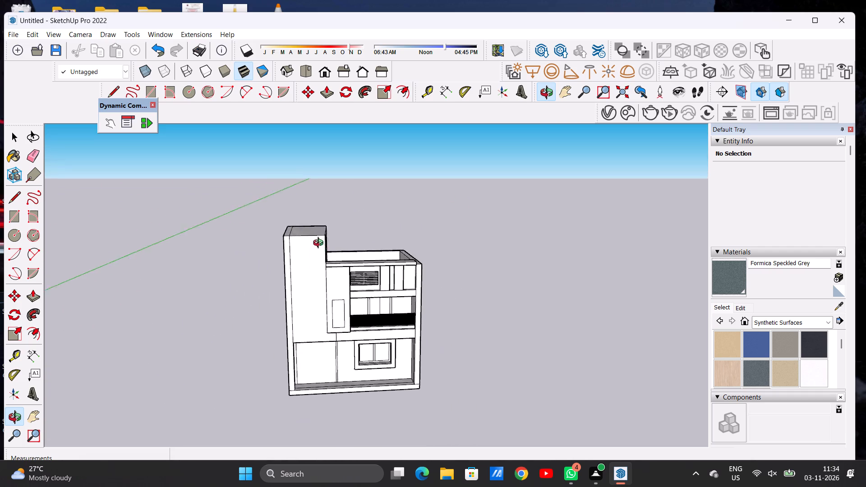
pyautogui.moveTo(320, 244); pyautogui.dragTo(317, 221)
pyautogui.scroll(3, 313, 273)
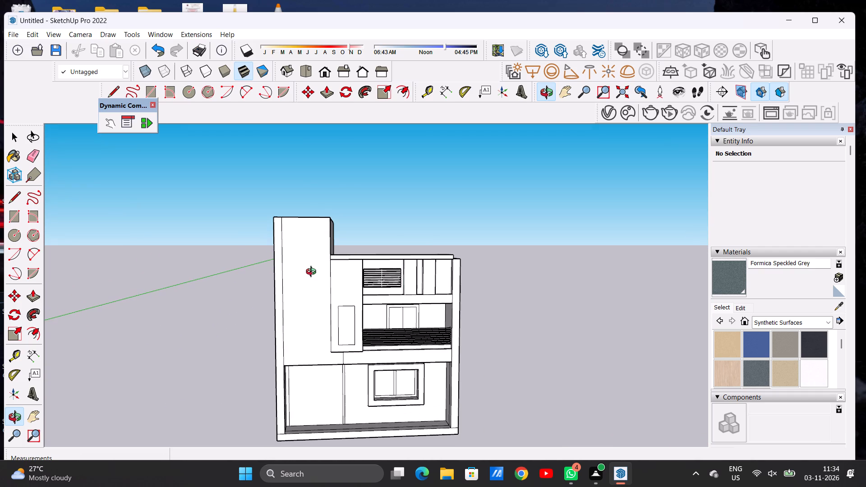
pyautogui.scroll(-5, 288, 269)
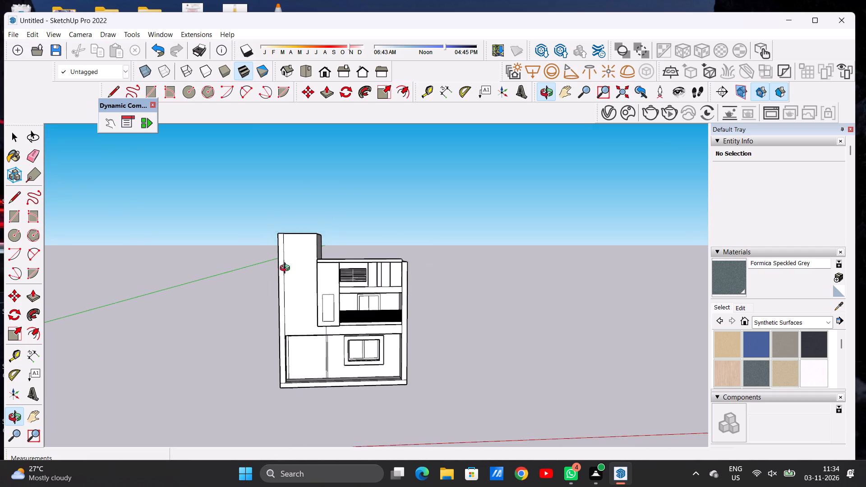
pyautogui.scroll(-2, 287, 269)
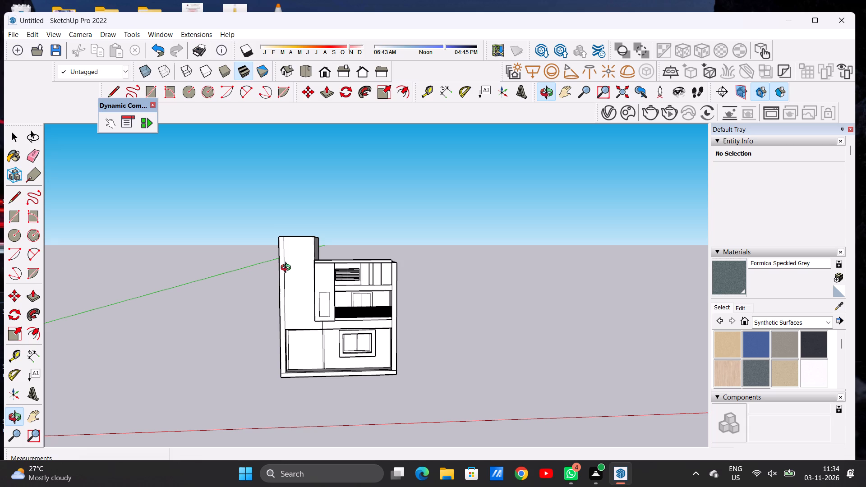
pyautogui.scroll(6, 309, 285)
pyautogui.moveTo(306, 299); pyautogui.dragTo(337, 297)
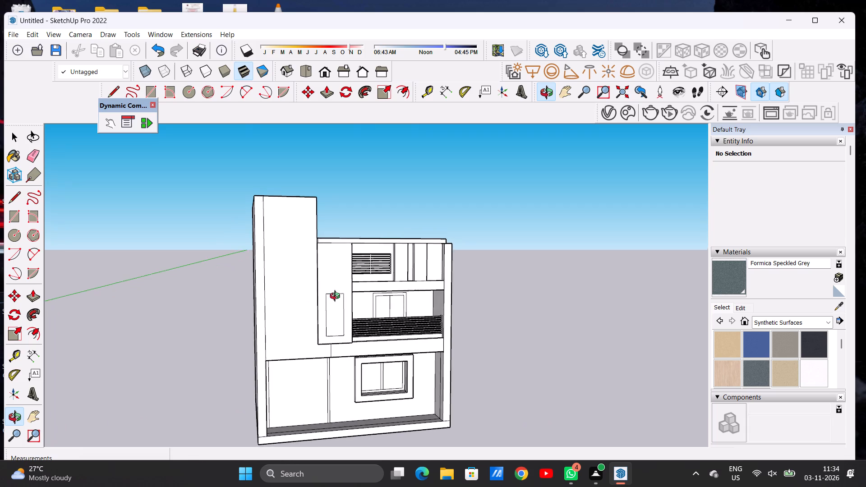
pyautogui.moveTo(337, 297); pyautogui.dragTo(313, 305)
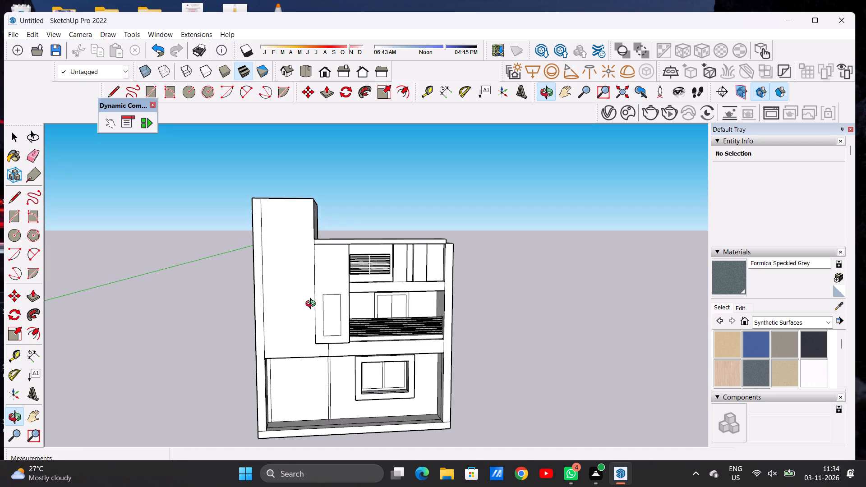
pyautogui.moveTo(313, 305); pyautogui.dragTo(313, 307)
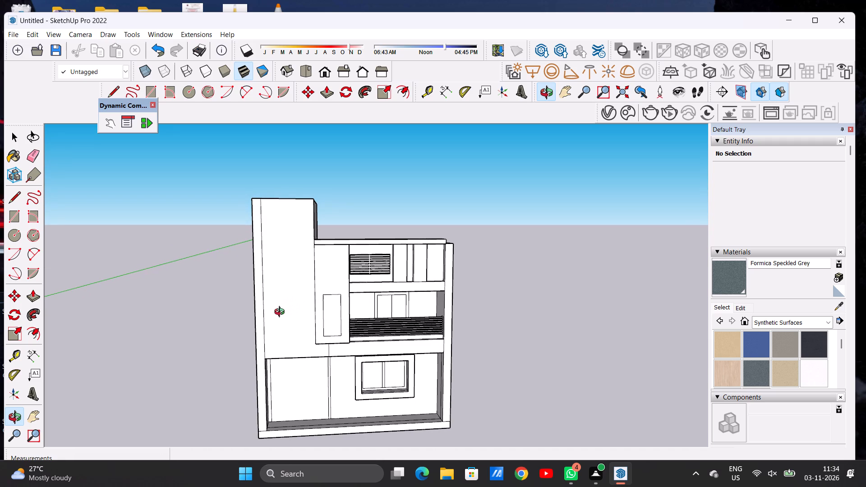
# Draw a line about 1' 7 15/16" long across the side wall's front face, from the ground-floor opening's top corner to the building's outer edge.
pyautogui.scroll(-4, 293, 315)
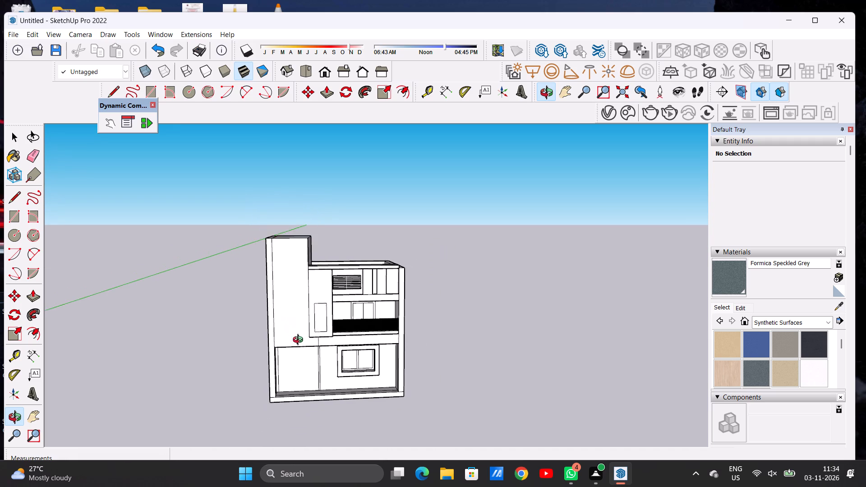
pyautogui.scroll(6, 296, 354)
pyautogui.moveTo(293, 326); pyautogui.dragTo(387, 325)
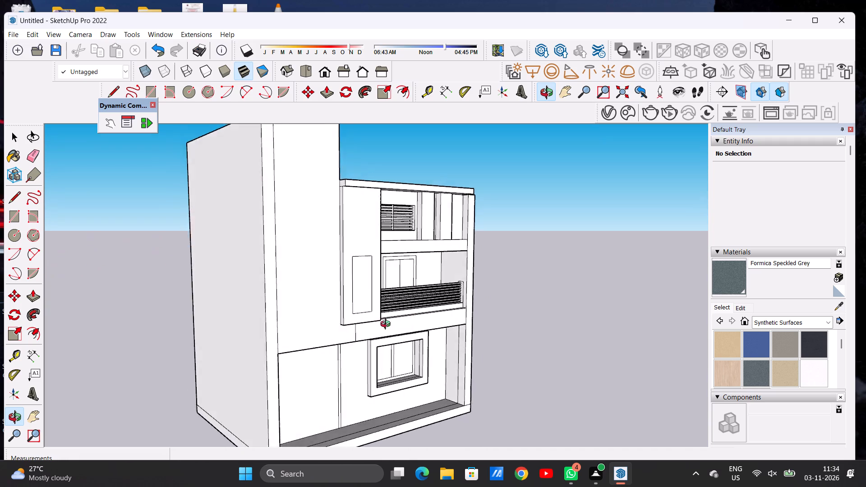
pyautogui.moveTo(387, 325); pyautogui.dragTo(275, 334)
pyautogui.scroll(4, 264, 345)
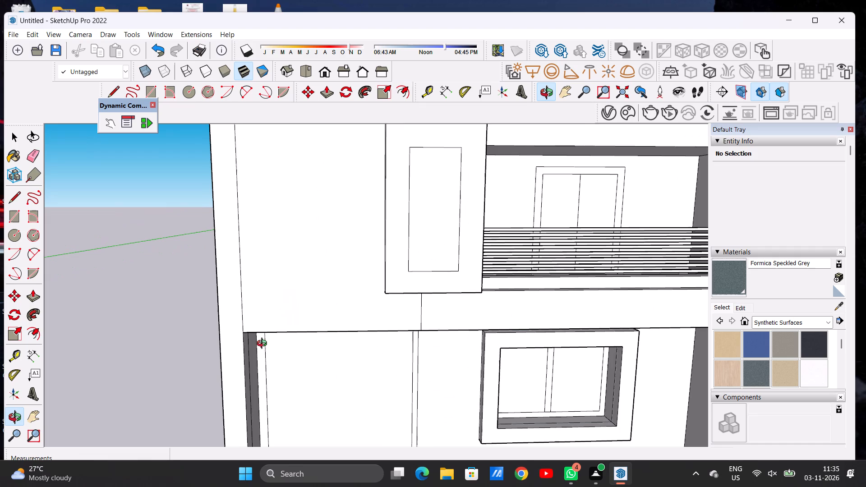
pyautogui.scroll(4, 264, 345)
pyautogui.press('l')
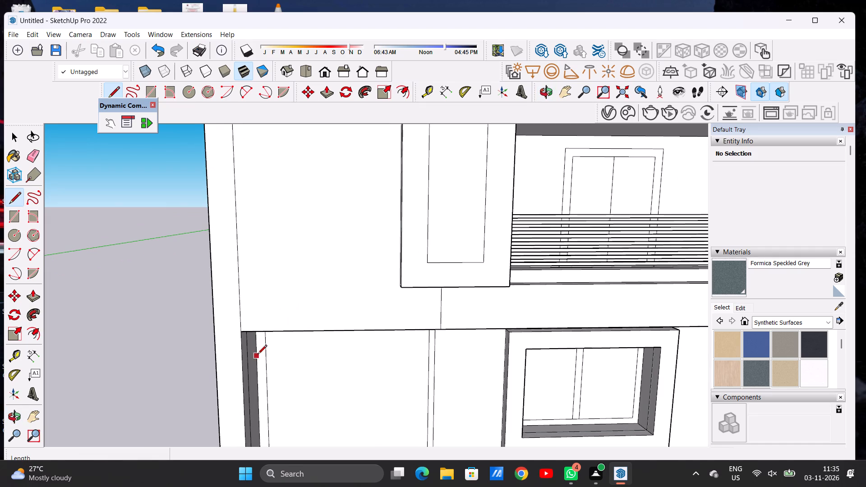
pyautogui.scroll(6, 233, 337)
pyautogui.click(249, 324)
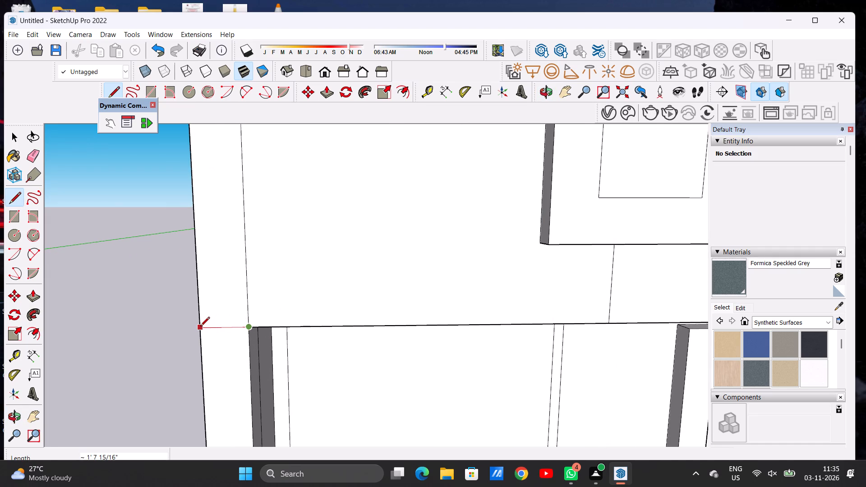
pyautogui.click(200, 327)
pyautogui.press('space')
# Examine the front facade and rooftop block at different distances and from both side angles.
pyautogui.scroll(-6, 225, 345)
pyautogui.scroll(2, 234, 349)
pyautogui.scroll(-11, 234, 349)
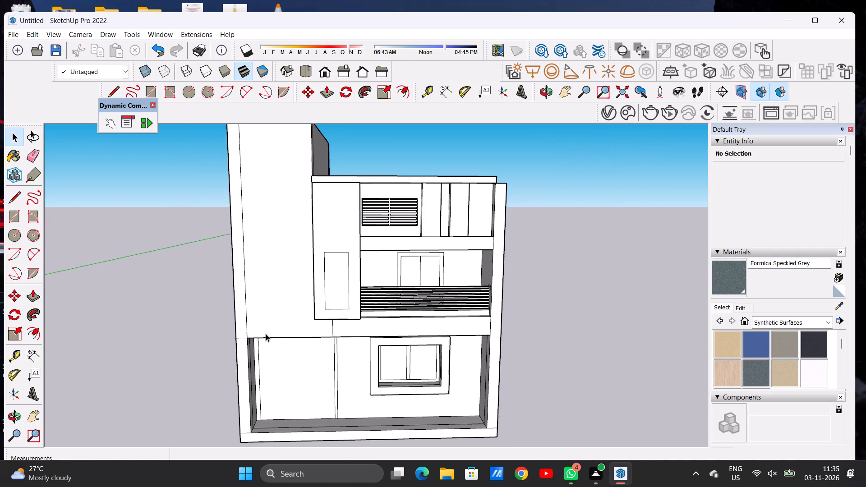
pyautogui.scroll(-2, 266, 334)
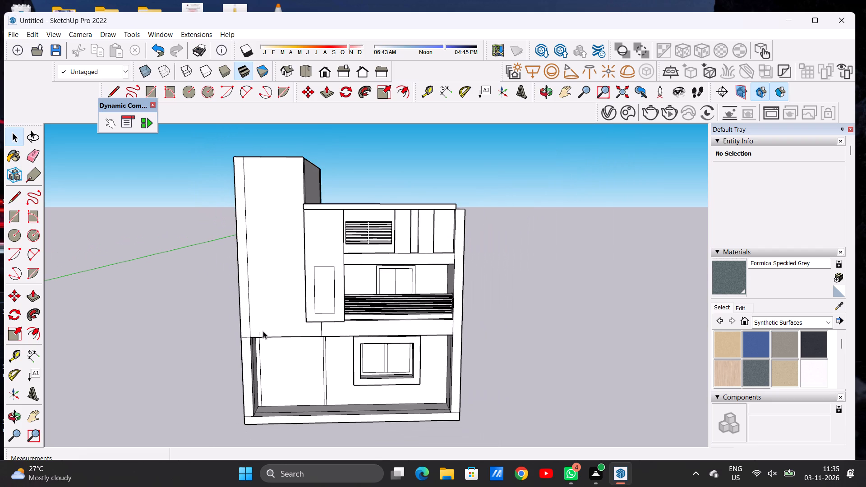
pyautogui.scroll(2, 254, 324)
pyautogui.scroll(-1, 254, 323)
pyautogui.scroll(4, 254, 323)
pyautogui.scroll(-5, 269, 321)
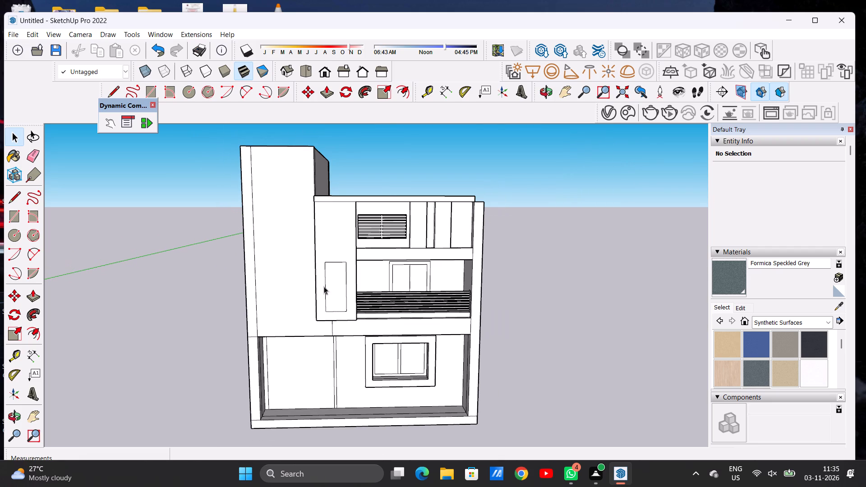
pyautogui.click(547, 92)
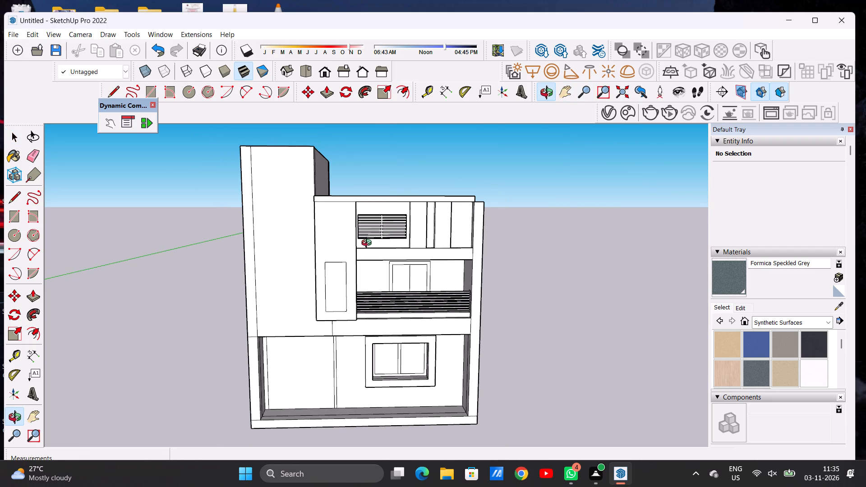
pyautogui.click(370, 244)
pyautogui.scroll(-7, 362, 251)
pyautogui.moveTo(514, 218); pyautogui.dragTo(419, 235)
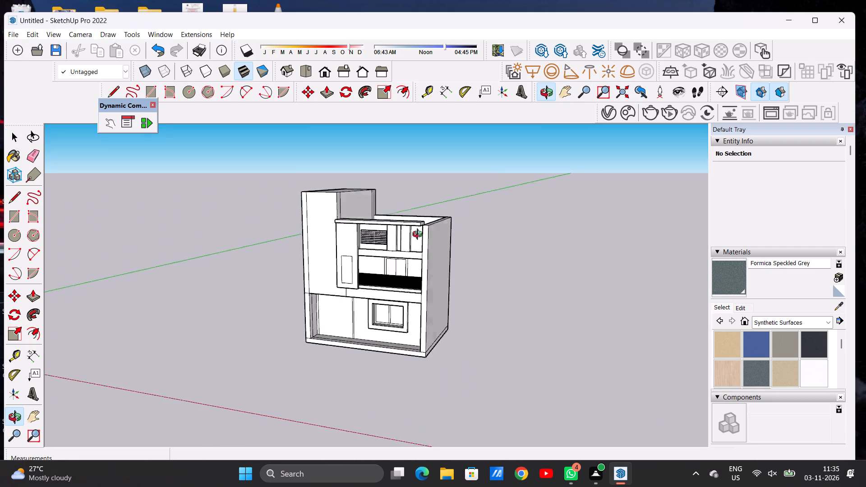
pyautogui.moveTo(419, 235); pyautogui.dragTo(492, 236)
pyautogui.scroll(2, 369, 239)
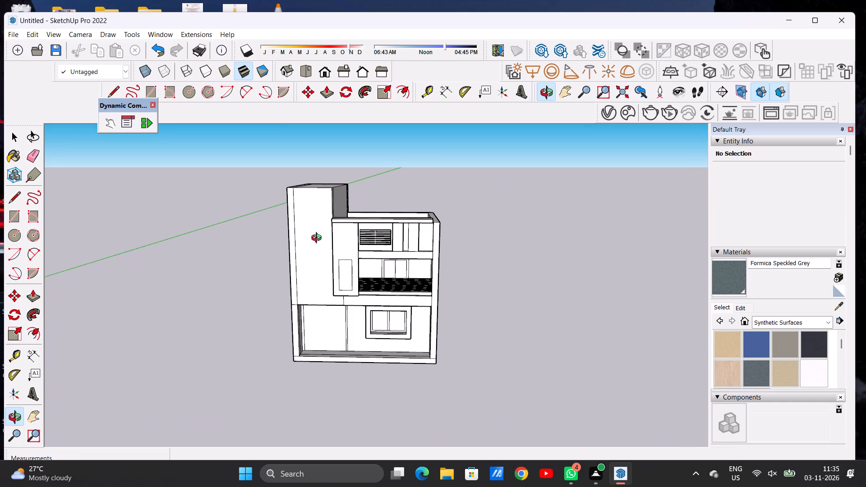
pyautogui.moveTo(310, 239); pyautogui.dragTo(335, 254)
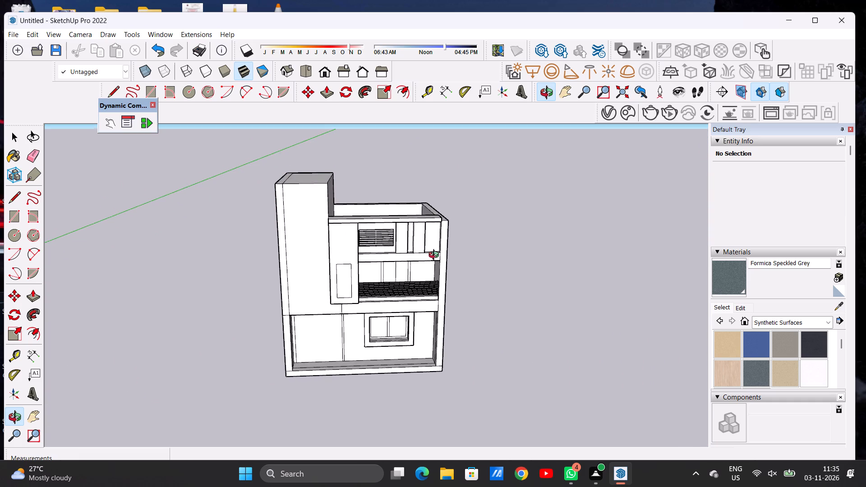
# Examine the rooftop block, terrace and front facade from above and from the front at different distances.
pyautogui.scroll(-1, 436, 256)
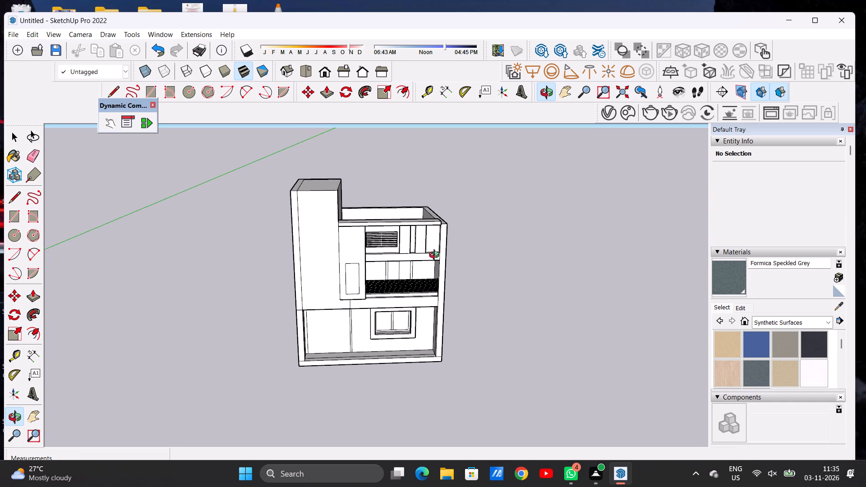
pyautogui.scroll(3, 340, 211)
pyautogui.scroll(-1, 334, 205)
pyautogui.scroll(1, 331, 203)
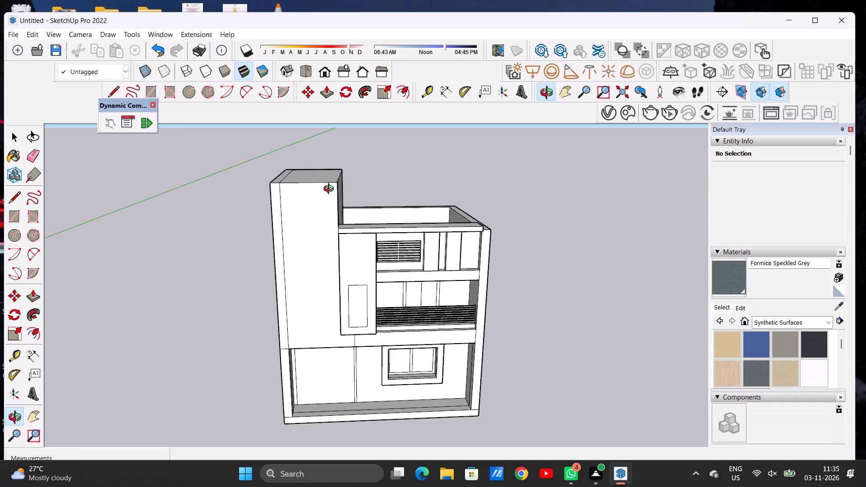
pyautogui.moveTo(325, 180); pyautogui.dragTo(314, 237)
pyautogui.scroll(3, 304, 157)
pyautogui.moveTo(315, 160); pyautogui.dragTo(322, 177)
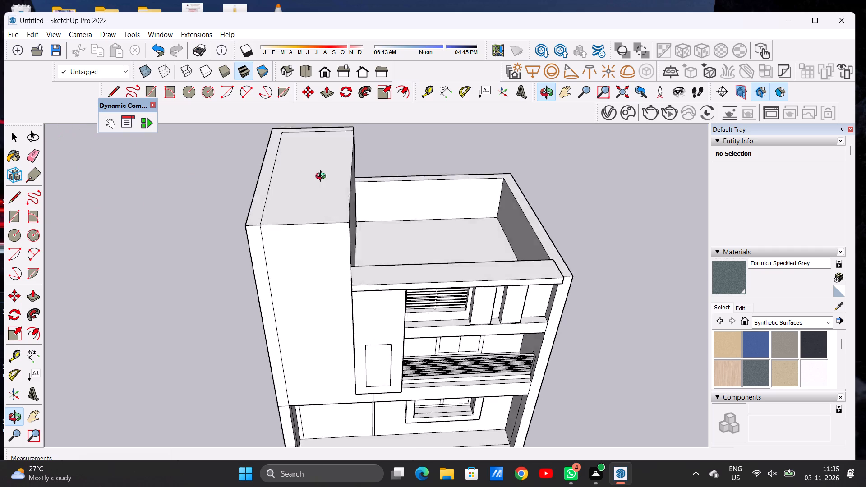
pyautogui.moveTo(322, 177); pyautogui.dragTo(320, 221)
pyautogui.scroll(-6, 318, 221)
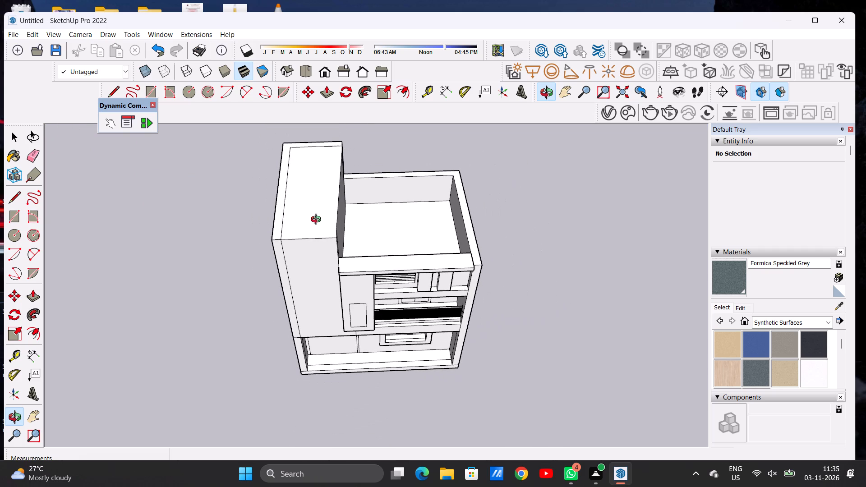
pyautogui.scroll(-4, 327, 220)
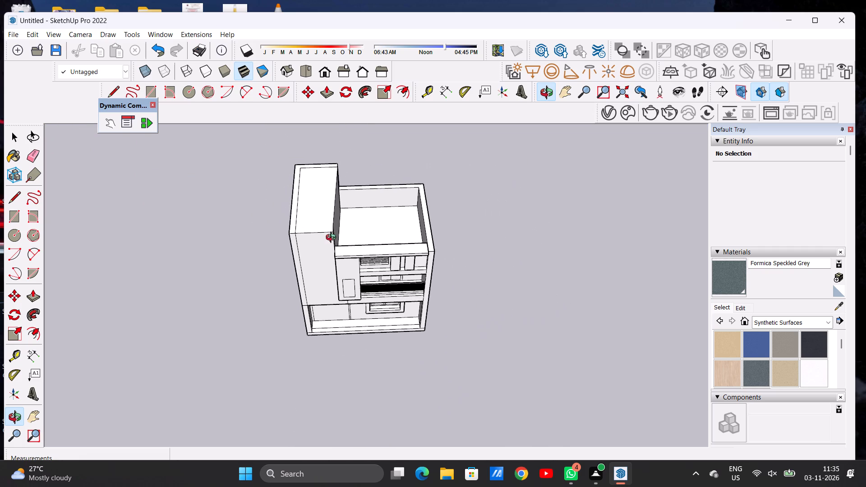
pyautogui.moveTo(333, 250); pyautogui.dragTo(331, 183)
pyautogui.moveTo(345, 246); pyautogui.dragTo(341, 174)
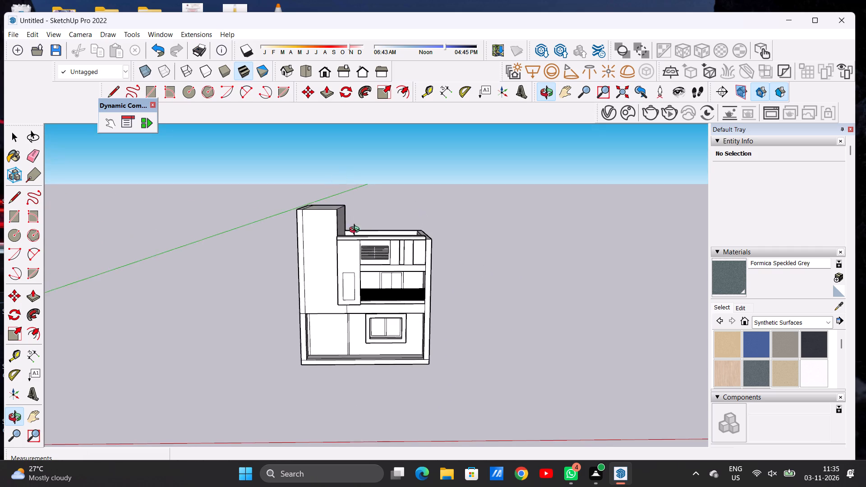
pyautogui.moveTo(357, 254); pyautogui.dragTo(349, 219)
pyautogui.click(349, 219)
# Examine the tall blank side wall beside the rooftop block, both square-on and at an angle with the front facade.
pyautogui.moveTo(302, 272); pyautogui.dragTo(437, 273)
pyautogui.moveTo(288, 301); pyautogui.dragTo(392, 334)
pyautogui.scroll(1, 346, 310)
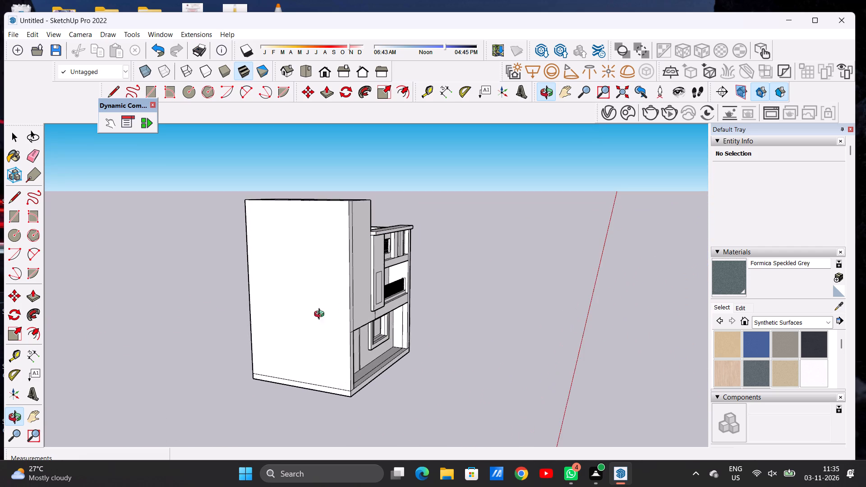
pyautogui.moveTo(313, 315); pyautogui.dragTo(404, 303)
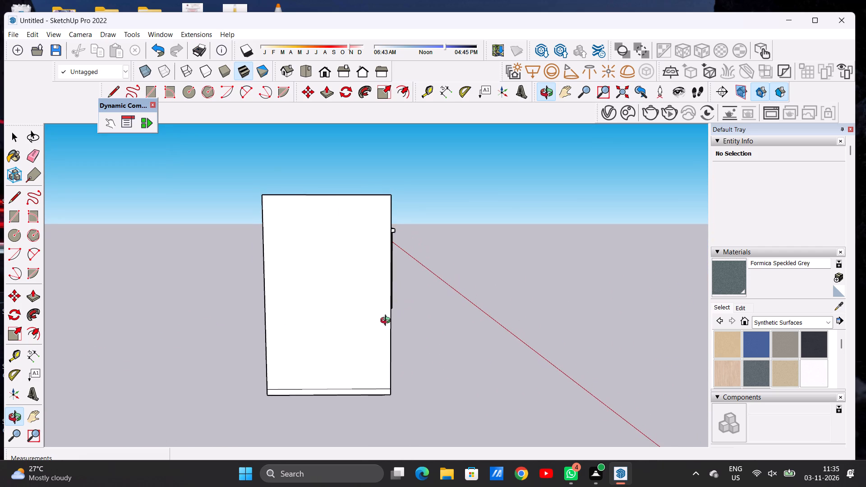
pyautogui.scroll(2, 385, 333)
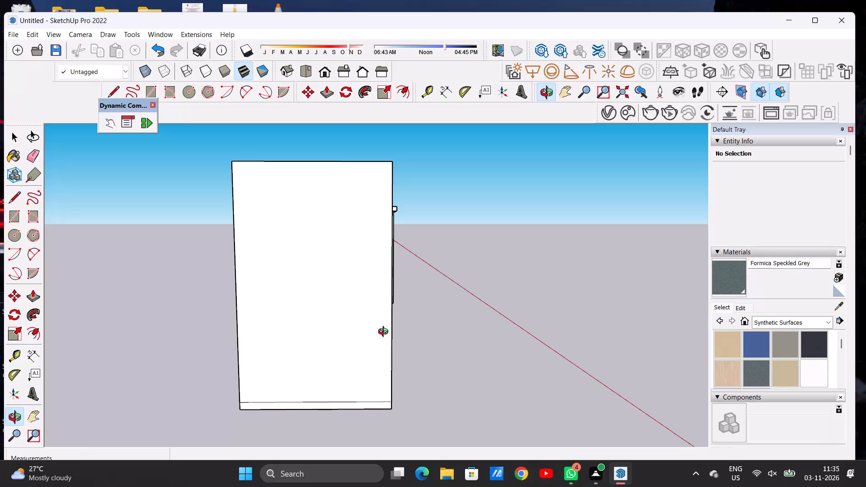
pyautogui.scroll(-8, 322, 375)
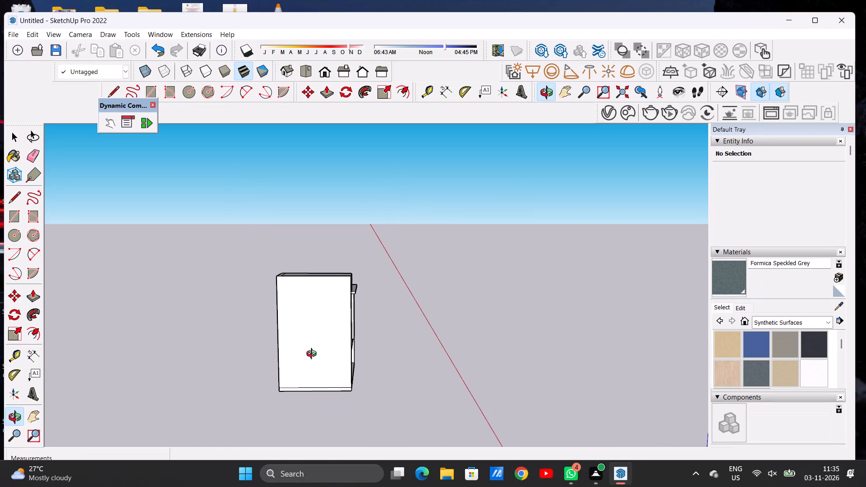
pyautogui.scroll(1, 363, 294)
pyautogui.scroll(-1, 363, 294)
pyautogui.scroll(4, 363, 294)
pyautogui.moveTo(337, 313); pyautogui.dragTo(295, 322)
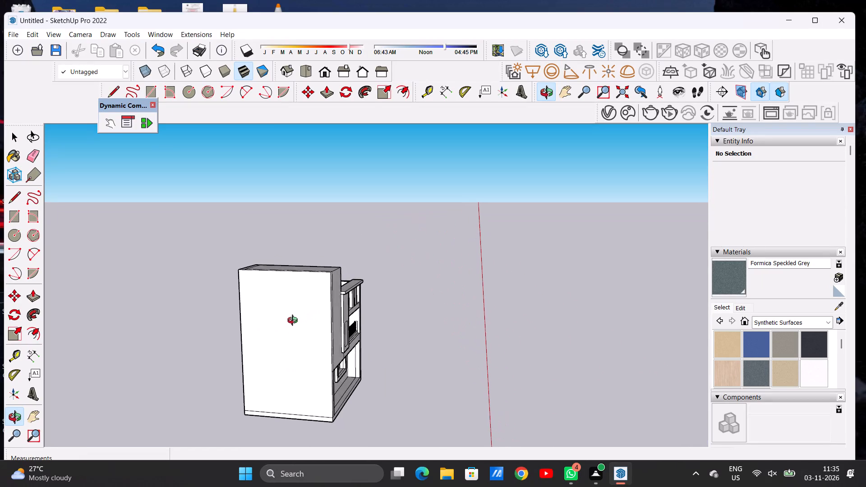
pyautogui.moveTo(295, 322); pyautogui.dragTo(350, 332)
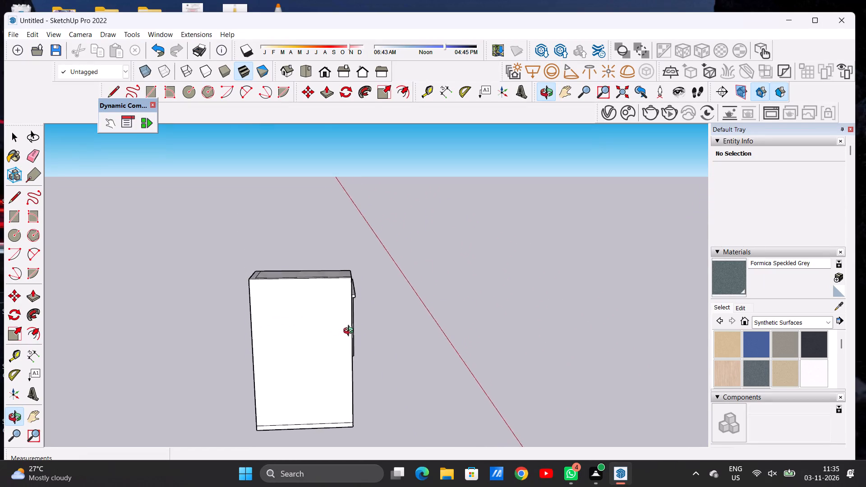
pyautogui.moveTo(350, 332); pyautogui.dragTo(299, 317)
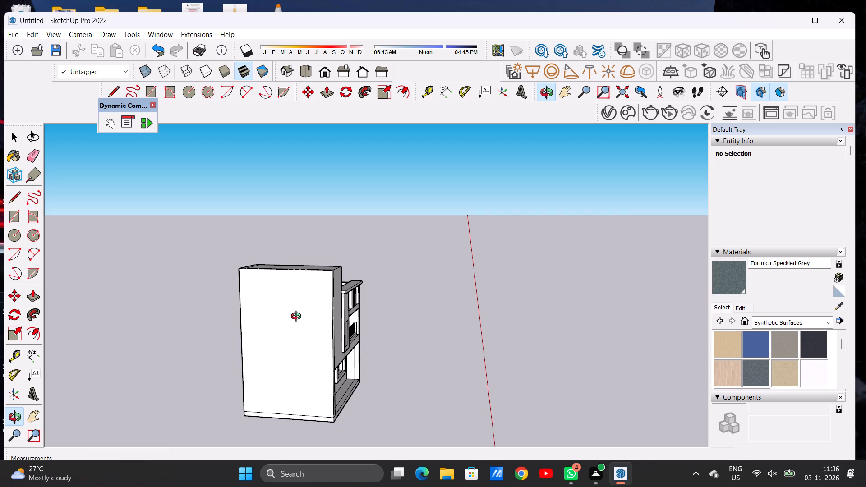
pyautogui.scroll(-6, 302, 335)
pyautogui.moveTo(316, 348); pyautogui.dragTo(235, 327)
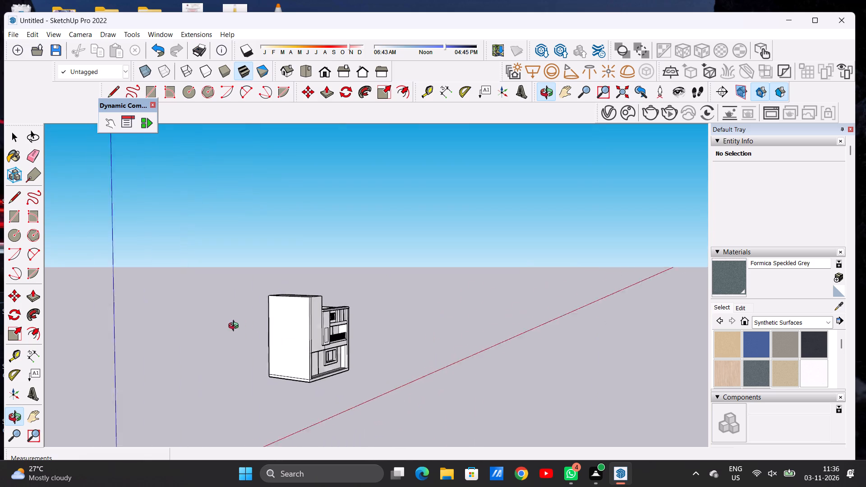
pyautogui.moveTo(235, 327); pyautogui.dragTo(205, 350)
pyautogui.scroll(20, 305, 360)
pyautogui.scroll(2, 305, 360)
pyautogui.moveTo(309, 365); pyautogui.dragTo(330, 352)
pyautogui.scroll(-5, 319, 359)
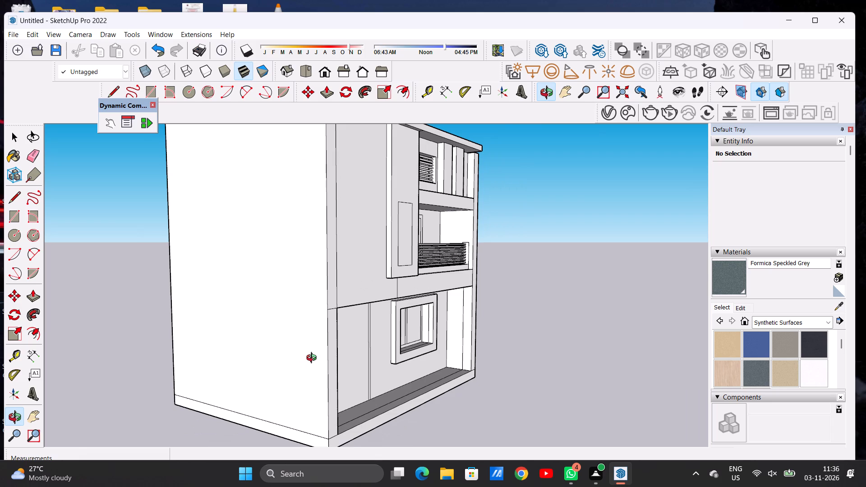
pyautogui.scroll(-10, 319, 350)
pyautogui.moveTo(317, 354); pyautogui.dragTo(360, 357)
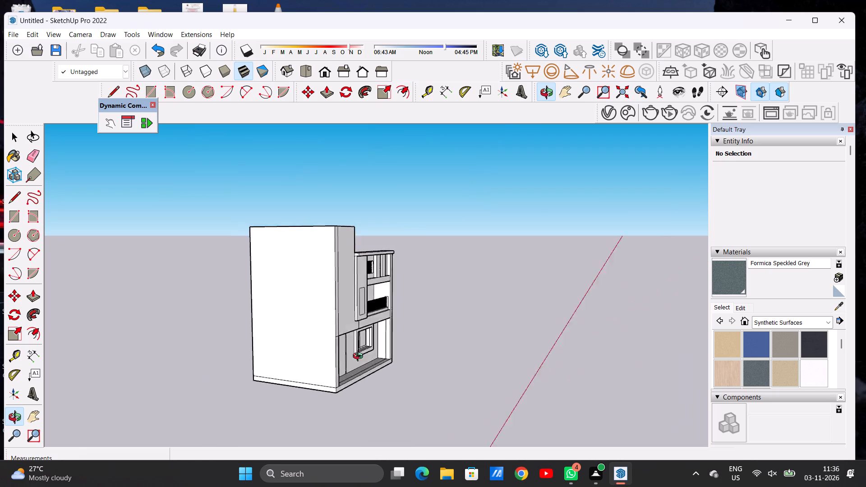
pyautogui.moveTo(360, 357); pyautogui.dragTo(432, 357)
pyautogui.scroll(1, 341, 256)
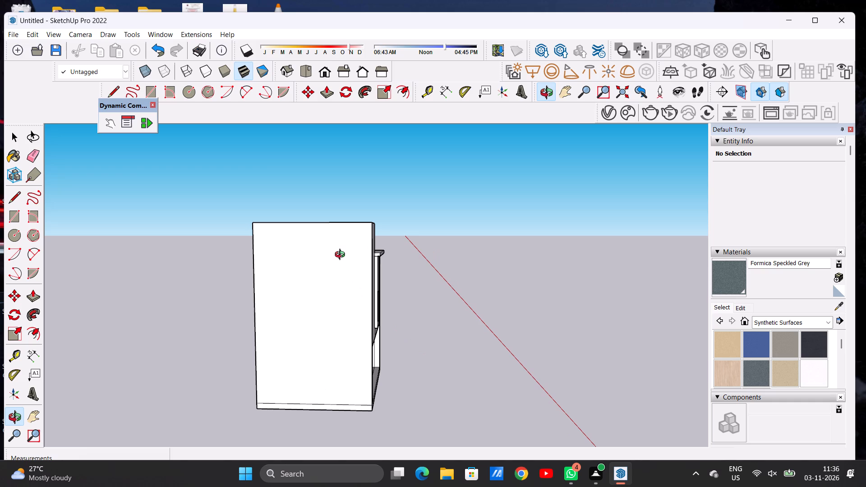
# Draw a narrow vertical rectangle about 1' 2 9/16" by 31' 7 5/16" down from the side wall's top edge, near its front edge.
pyautogui.press('r')
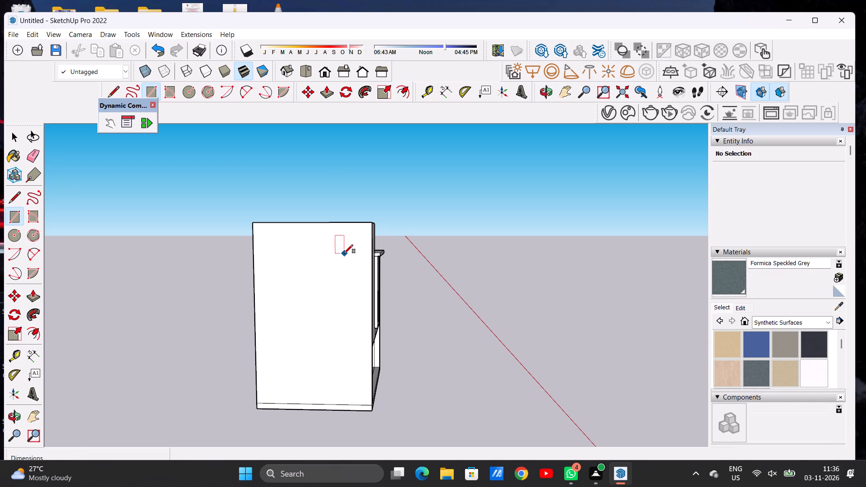
pyautogui.press('space')
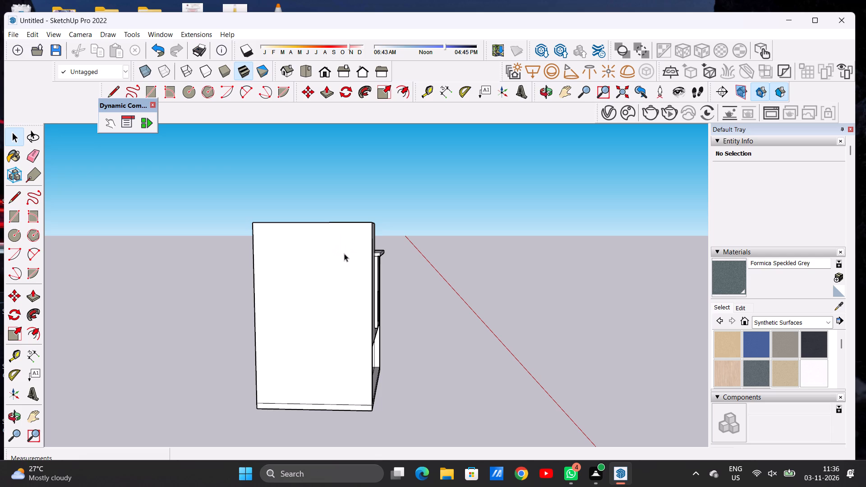
pyautogui.press('r')
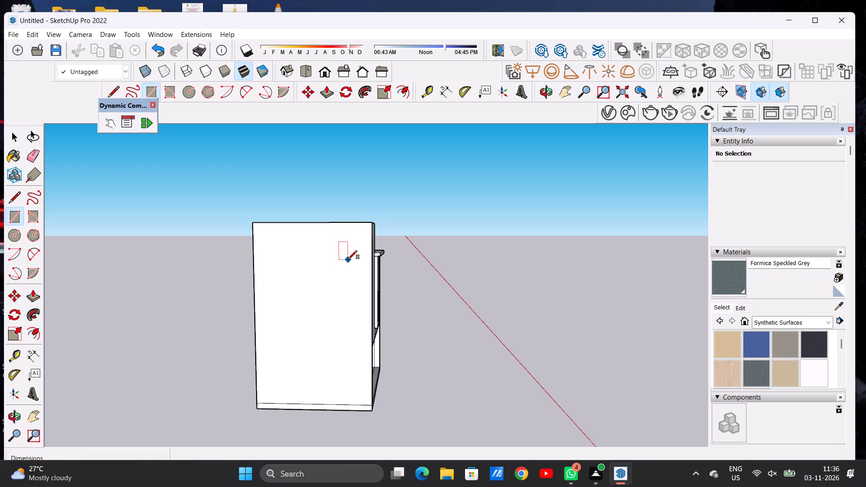
pyautogui.scroll(2, 348, 259)
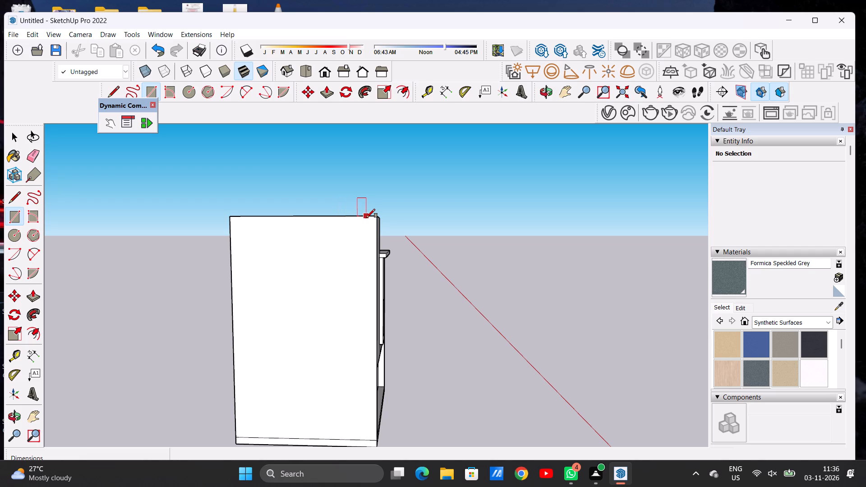
pyautogui.click(368, 219)
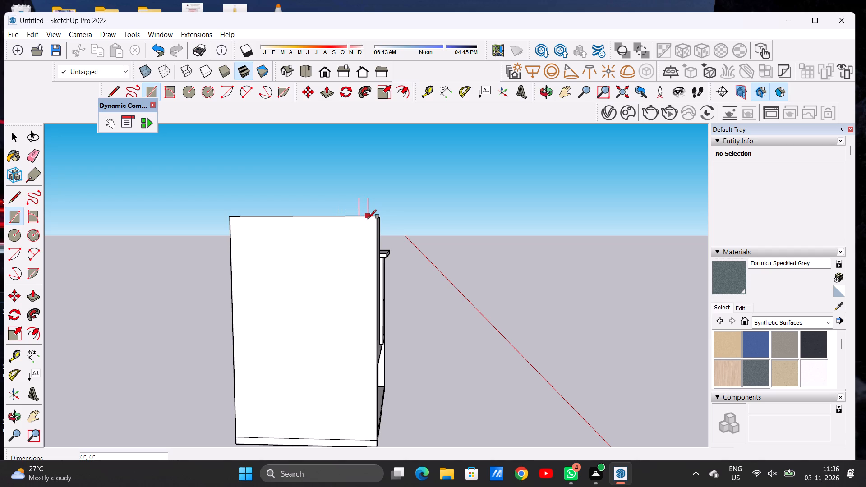
pyautogui.click(361, 216)
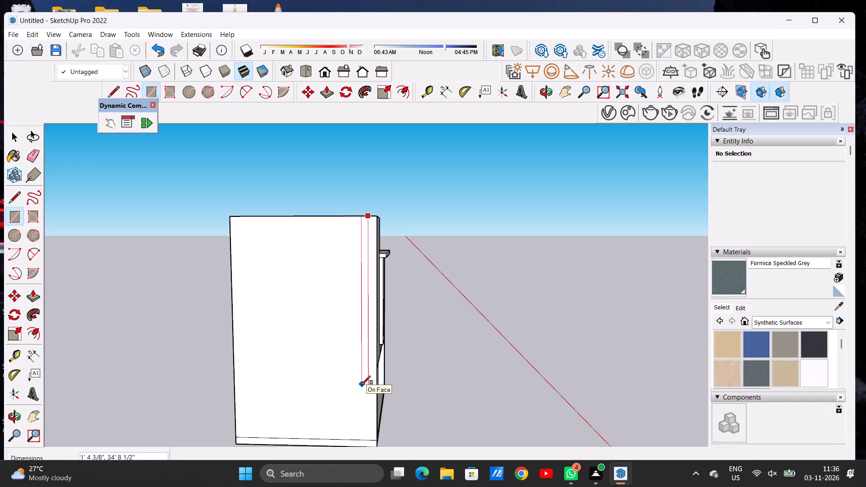
pyautogui.scroll(5, 366, 373)
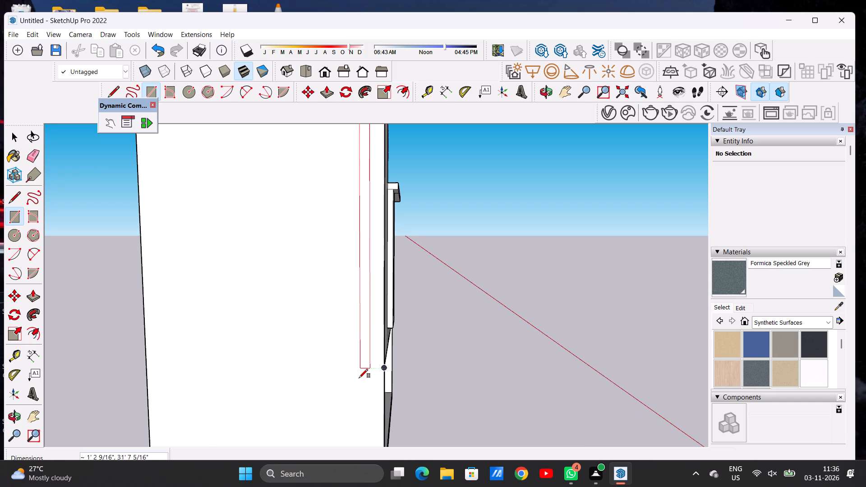
pyautogui.click(360, 378)
pyautogui.press('space')
# Examine the narrow vertical strip on the side wall against the front facade from close, distant and angled viewpoints.
pyautogui.write('O')
pyautogui.moveTo(390, 361); pyautogui.dragTo(308, 365)
pyautogui.scroll(-7, 356, 354)
pyautogui.moveTo(339, 374); pyautogui.dragTo(318, 368)
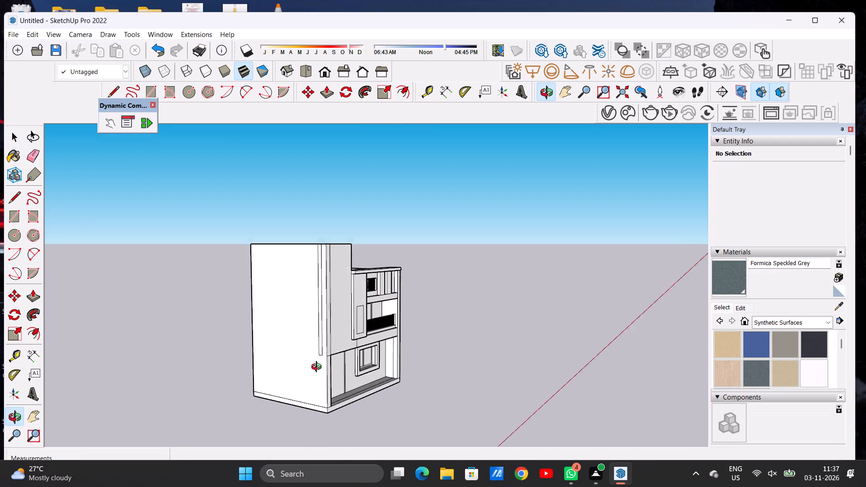
pyautogui.moveTo(318, 368); pyautogui.dragTo(322, 369)
pyautogui.scroll(3, 333, 358)
pyautogui.scroll(-1, 333, 358)
pyautogui.scroll(11, 333, 358)
pyautogui.scroll(-7, 327, 368)
pyautogui.scroll(1, 352, 359)
pyautogui.scroll(-6, 356, 353)
pyautogui.moveTo(305, 355); pyautogui.dragTo(376, 354)
pyautogui.scroll(-5, 326, 349)
pyautogui.moveTo(334, 357); pyautogui.dragTo(368, 351)
pyautogui.scroll(11, 364, 354)
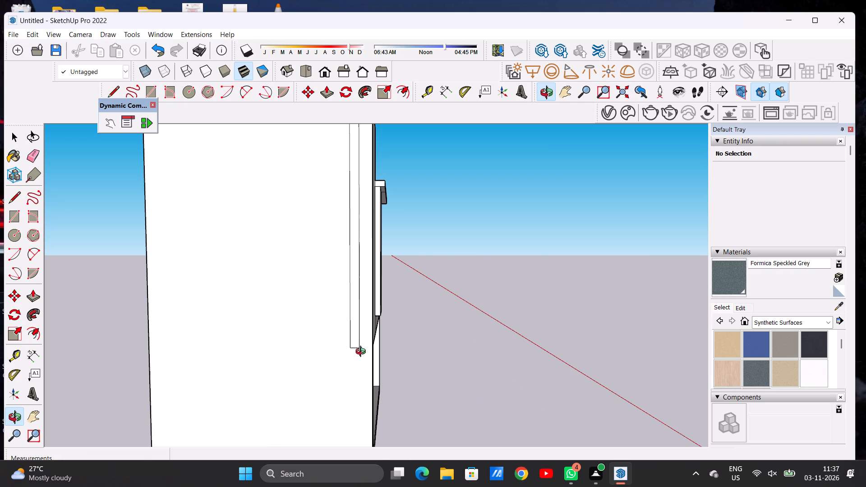
pyautogui.scroll(-10, 369, 358)
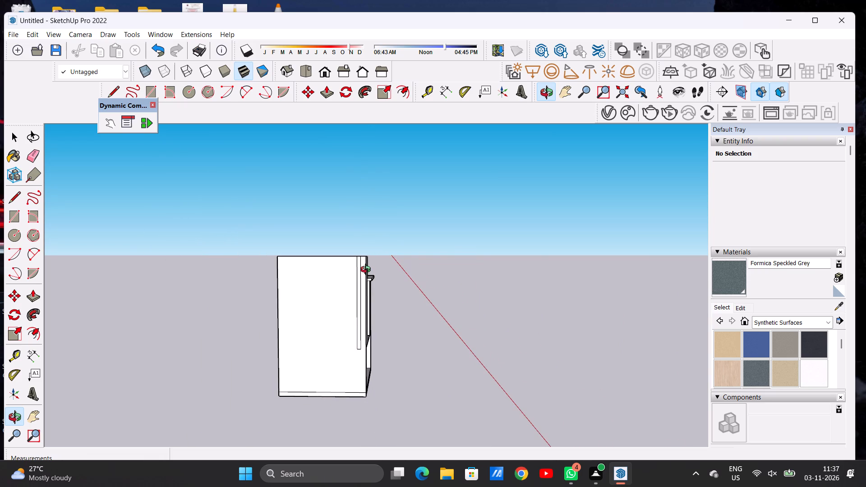
pyautogui.scroll(4, 367, 354)
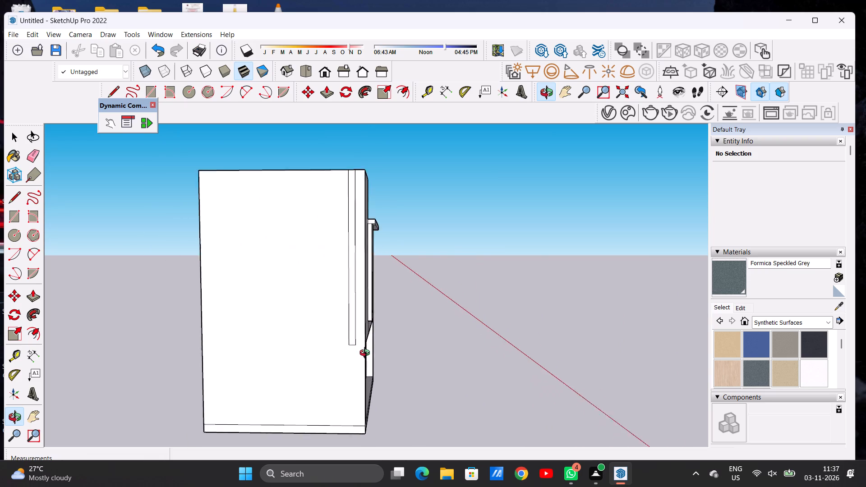
pyautogui.scroll(4, 367, 354)
pyautogui.scroll(-6, 347, 345)
pyautogui.moveTo(365, 335); pyautogui.dragTo(302, 334)
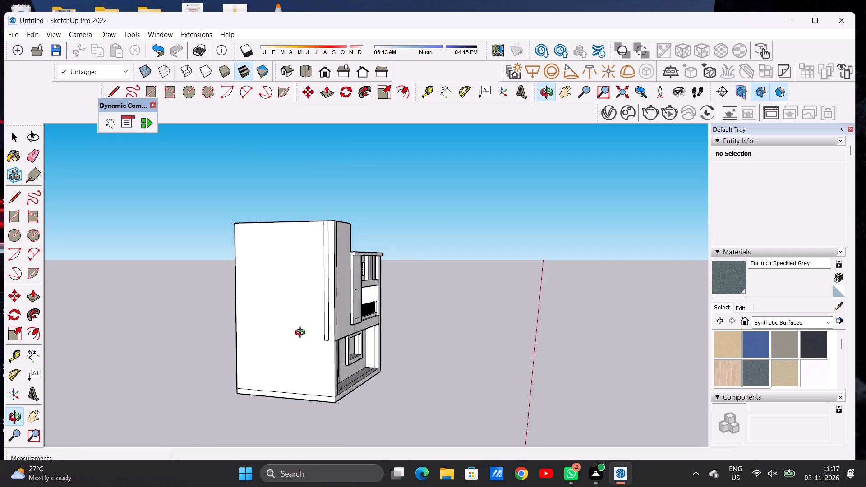
pyautogui.moveTo(302, 334); pyautogui.dragTo(394, 351)
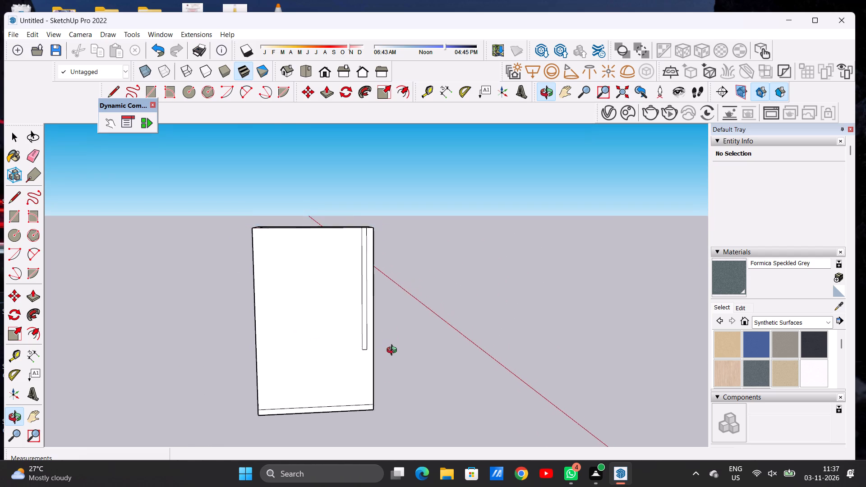
pyautogui.moveTo(394, 351); pyautogui.dragTo(369, 340)
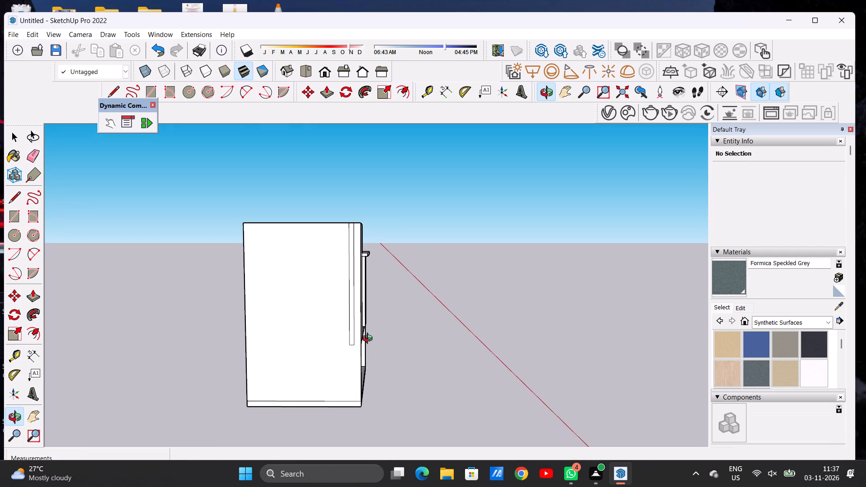
# Move the narrow vertical strip on the side wall about 7 5/8" toward the wall's front edge.
pyautogui.click(359, 340)
pyautogui.scroll(6, 360, 317)
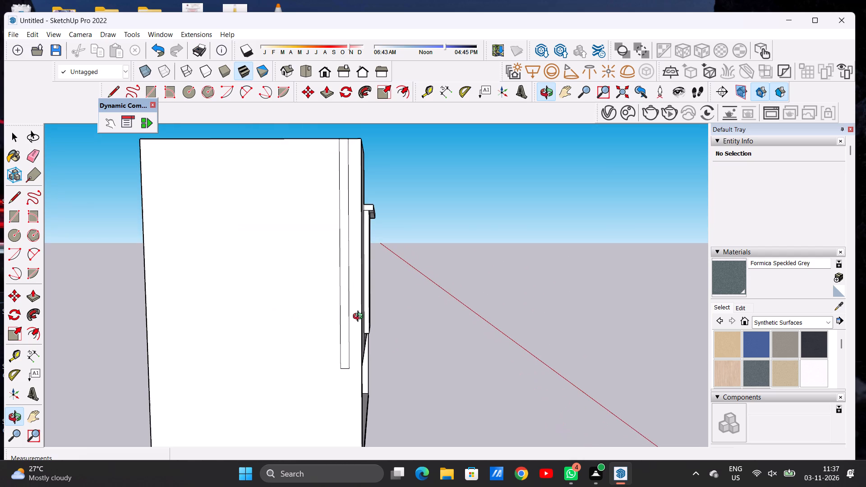
pyautogui.press('space')
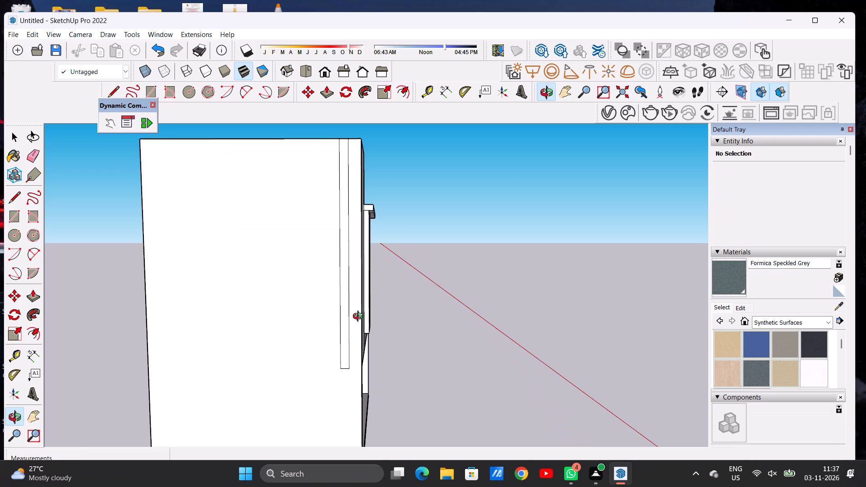
pyautogui.scroll(2, 345, 366)
pyautogui.scroll(-1, 345, 366)
pyautogui.scroll(2, 345, 366)
pyautogui.doubleClick(341, 359)
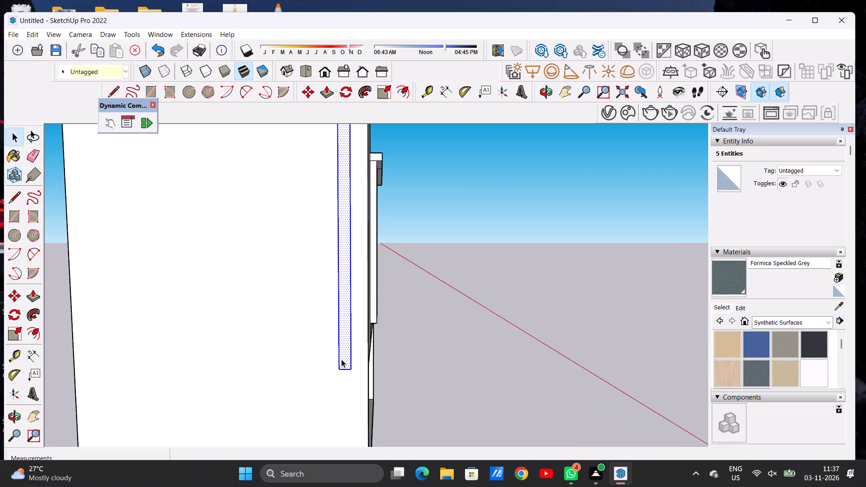
pyautogui.press('m')
pyautogui.click(351, 371)
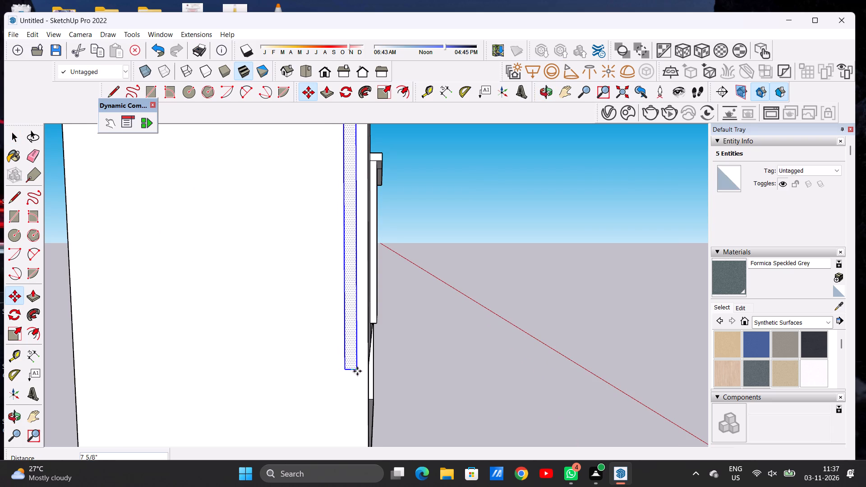
pyautogui.click(357, 371)
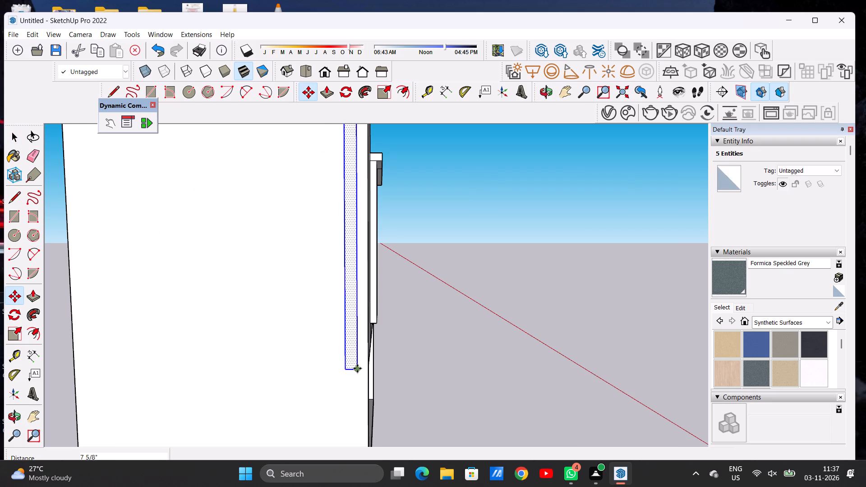
# Copy the vertical strip twice toward the rear of the side wall, at offsets of about 2' 9 1/16" and 3' 5/16".
pyautogui.click(357, 368)
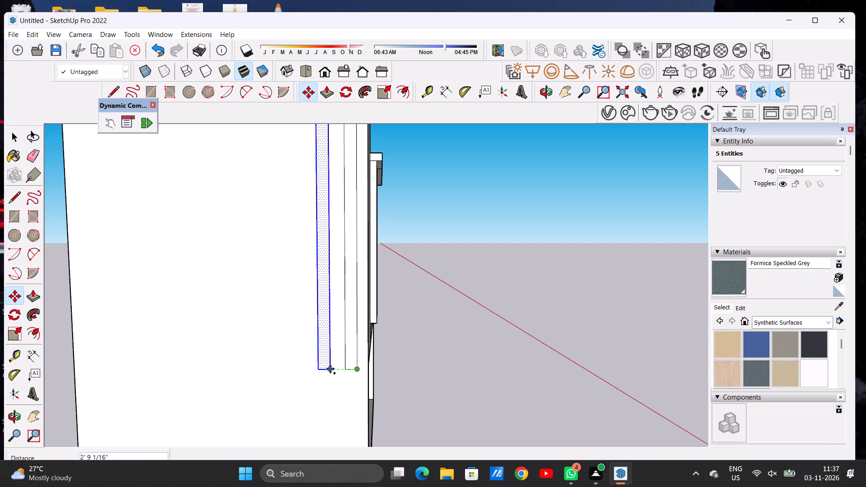
pyautogui.click(330, 369)
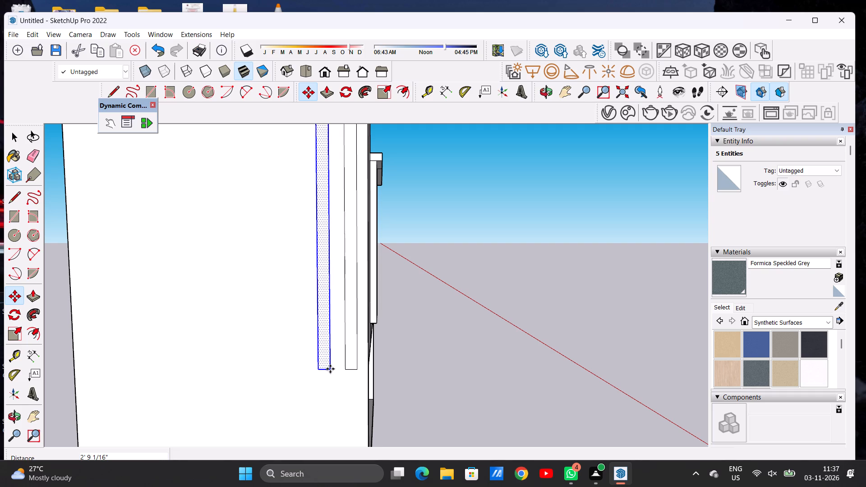
pyautogui.click(330, 369)
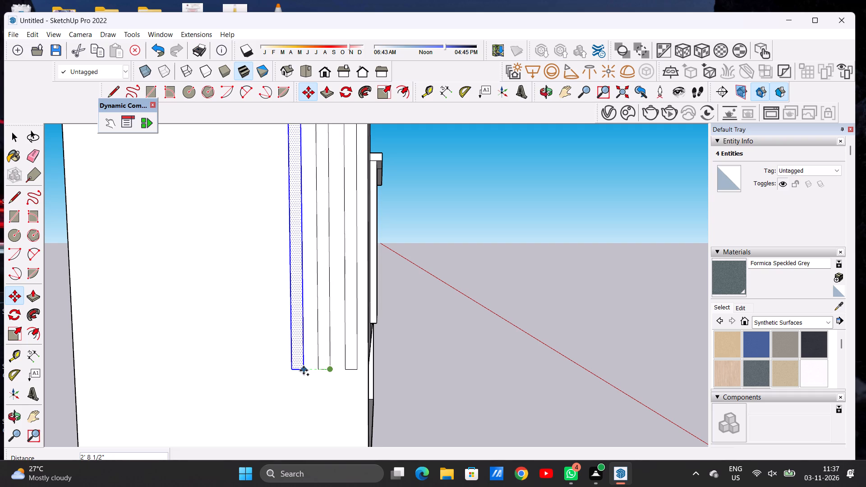
pyautogui.click(300, 371)
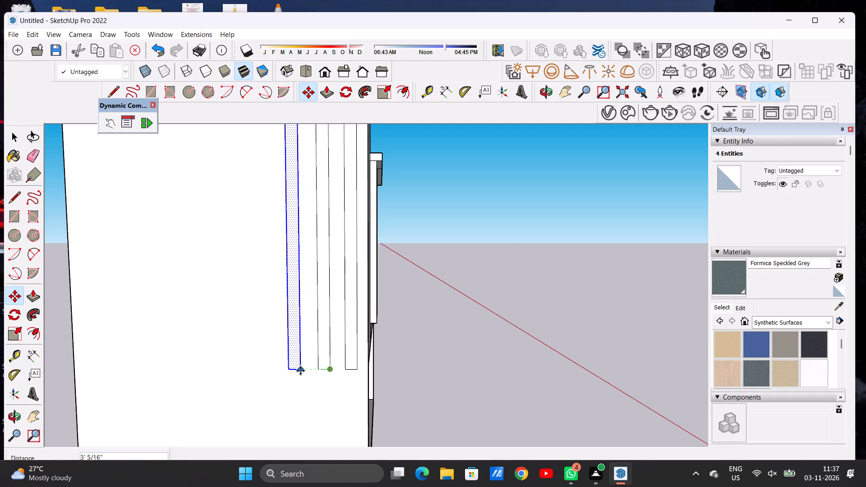
pyautogui.press('space')
pyautogui.click(422, 322)
# Draw a horizontal line about 14' 8" from the side wall's rear edge just below its top, continuing about 34' 1" straight down.
pyautogui.scroll(-7, 336, 348)
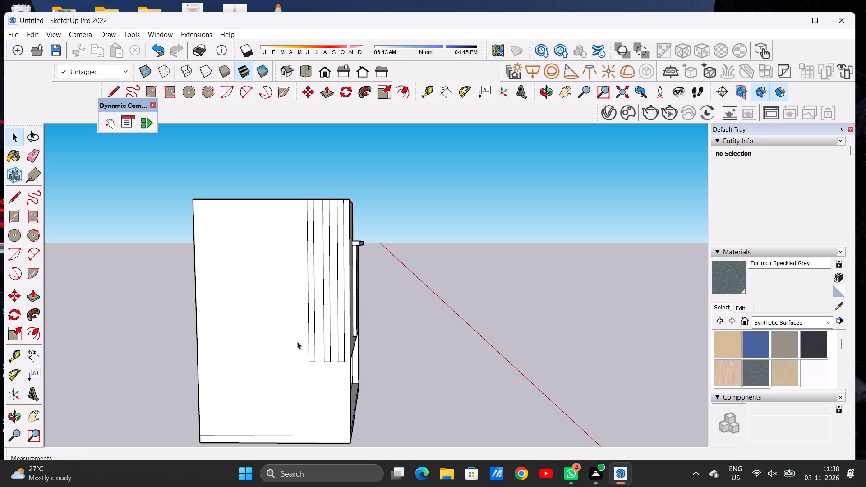
pyautogui.scroll(-3, 341, 350)
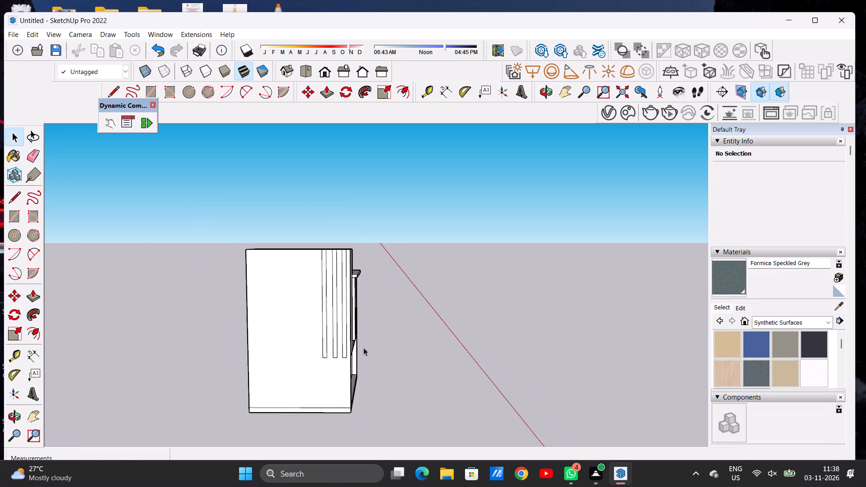
pyautogui.scroll(-3, 364, 348)
pyautogui.scroll(1, 333, 341)
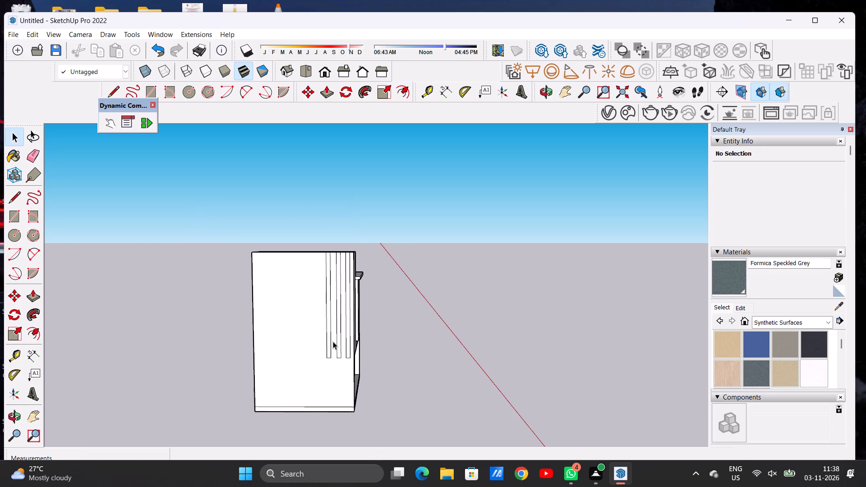
pyautogui.press('o')
pyautogui.scroll(1, 332, 341)
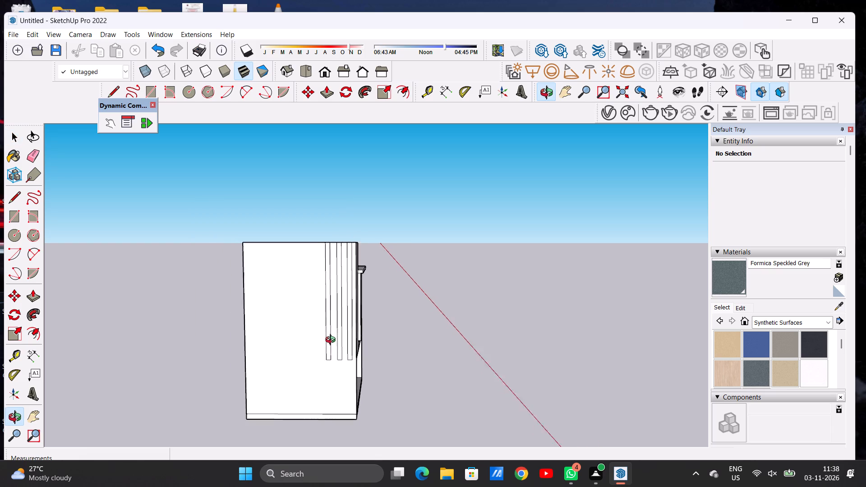
pyautogui.scroll(2, 332, 341)
pyautogui.click(305, 347)
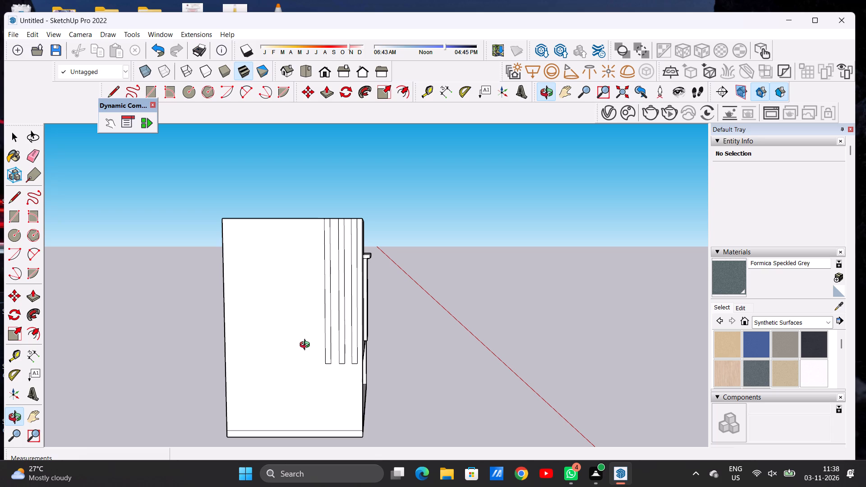
pyautogui.press('l')
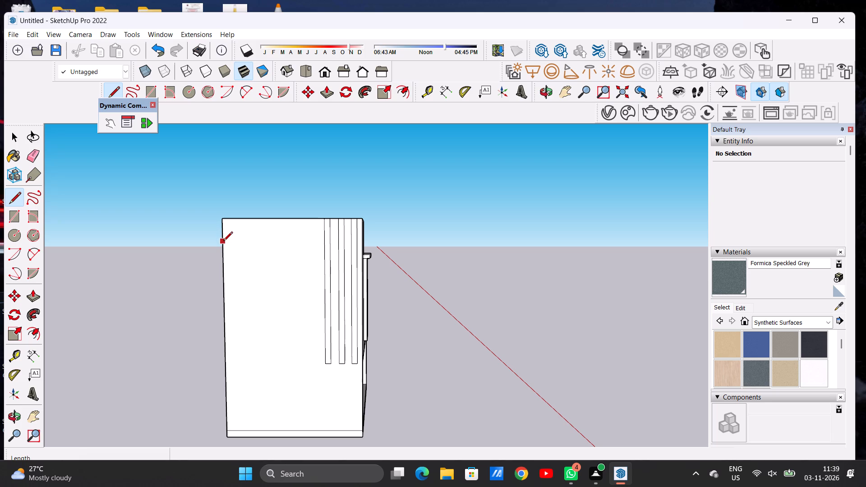
pyautogui.click(225, 232)
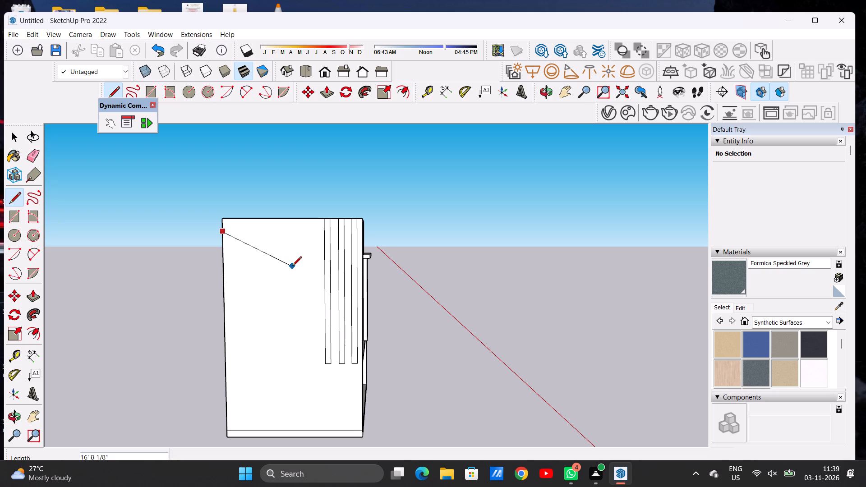
pyautogui.scroll(2, 311, 236)
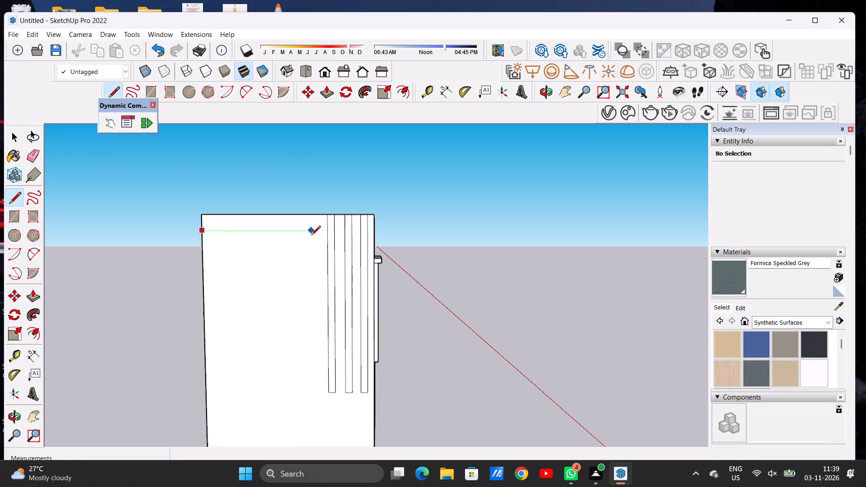
pyautogui.scroll(2, 311, 236)
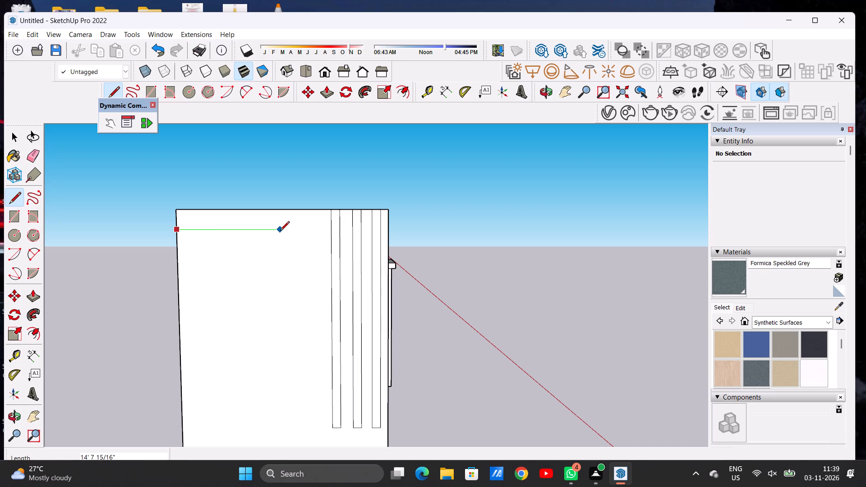
pyautogui.click(281, 231)
pyautogui.scroll(-6, 284, 230)
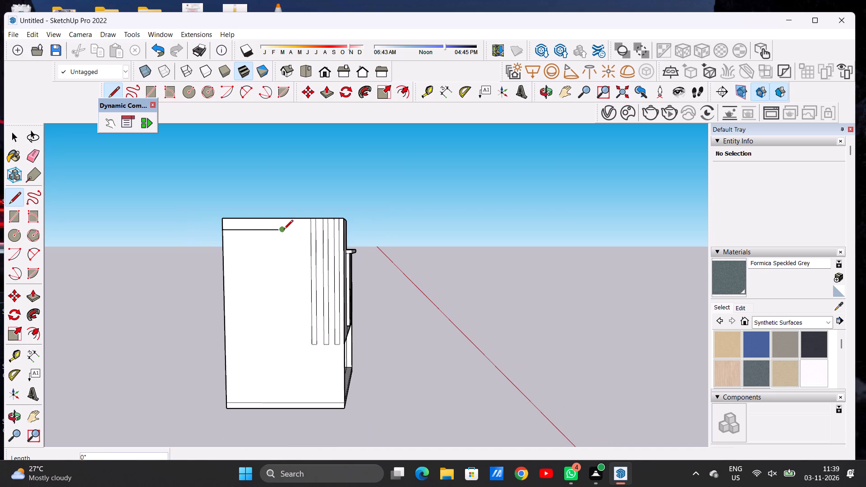
pyautogui.scroll(5, 281, 418)
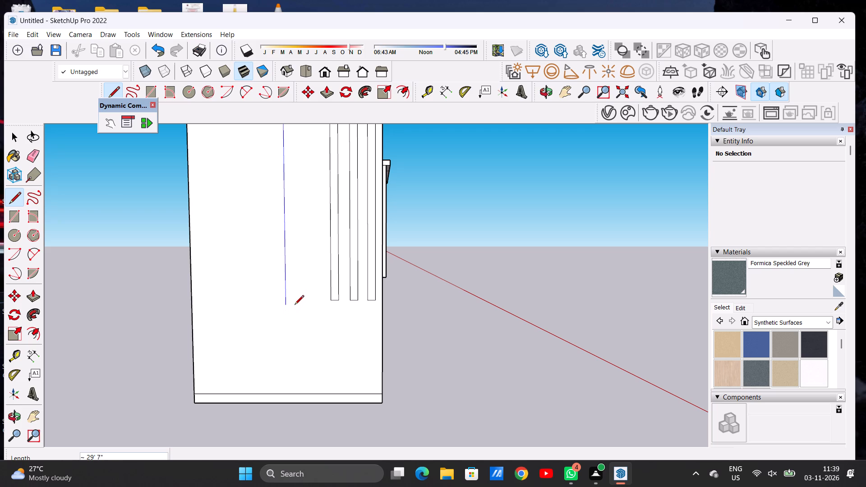
pyautogui.click(288, 334)
pyautogui.scroll(-7, 255, 324)
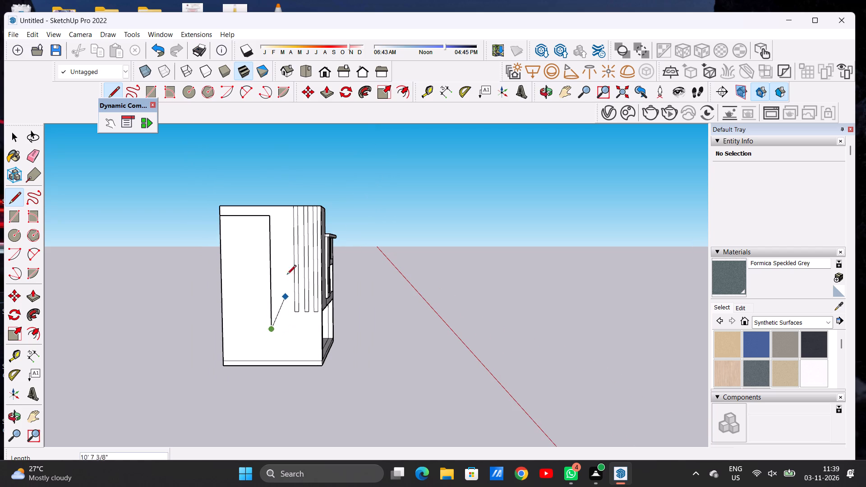
pyautogui.press('space')
# Draw a parallel vertical line about 36' 11" down from the wall's top edge and join its lower end to the first line's end.
pyautogui.write('L')
pyautogui.scroll(8, 286, 317)
pyautogui.scroll(-5, 274, 185)
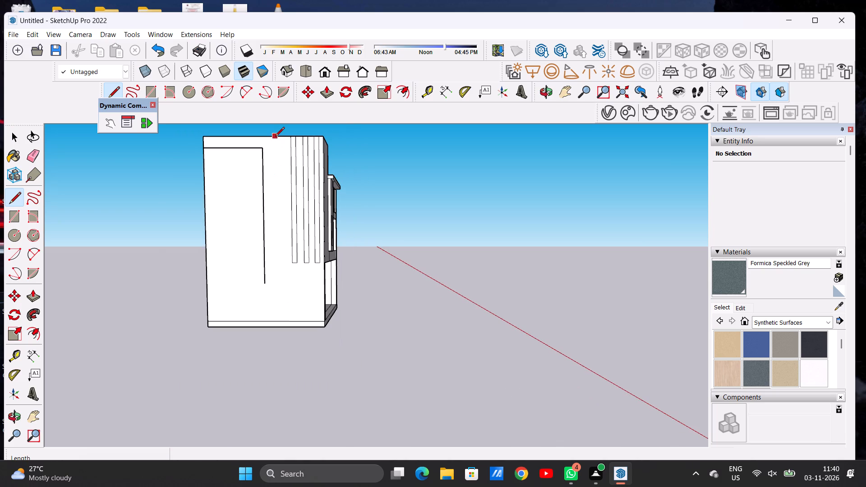
pyautogui.click(274, 137)
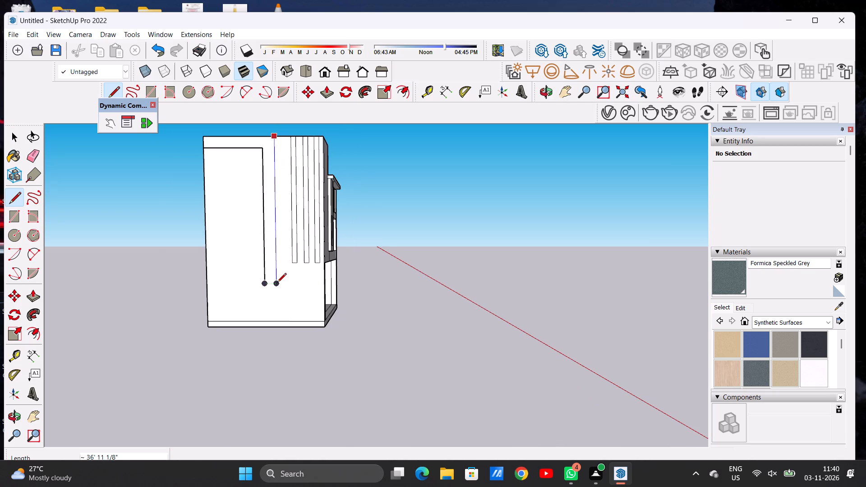
pyautogui.scroll(7, 277, 283)
pyautogui.click(277, 283)
pyautogui.click(251, 282)
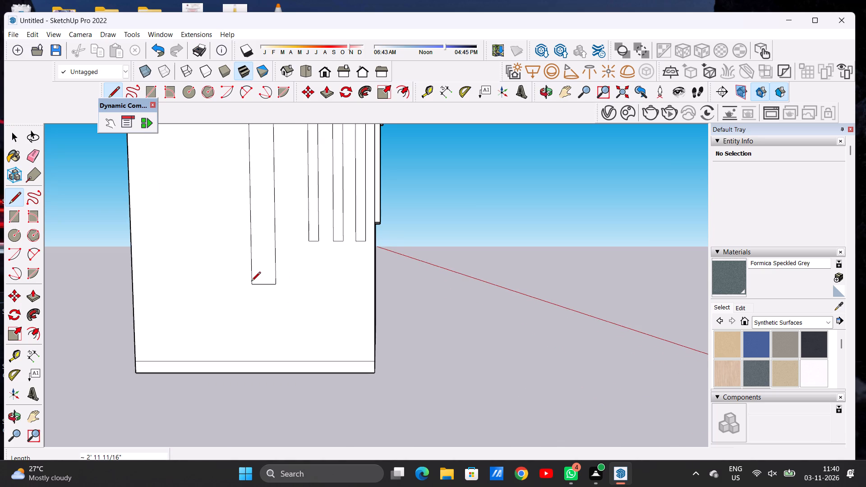
pyautogui.press('space')
# Examine the side wall's L-shaped band and three narrow strips from close and distant views.
pyautogui.scroll(-14, 264, 272)
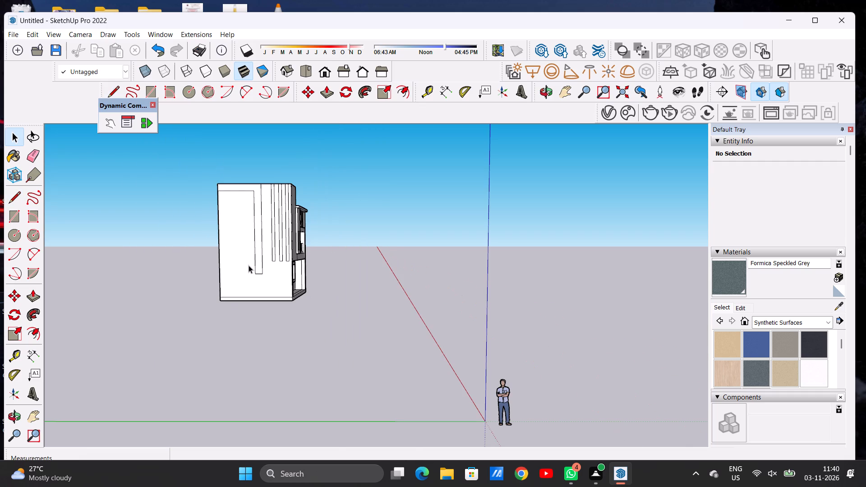
pyautogui.scroll(3, 248, 207)
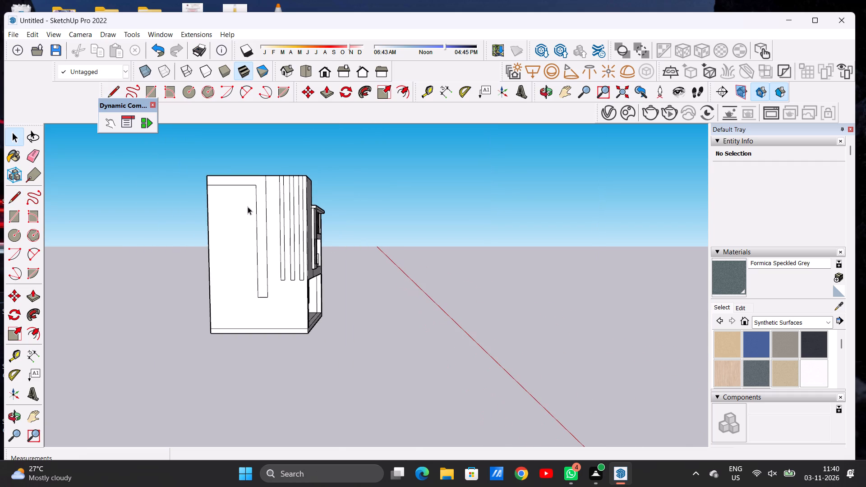
pyautogui.scroll(-2, 261, 202)
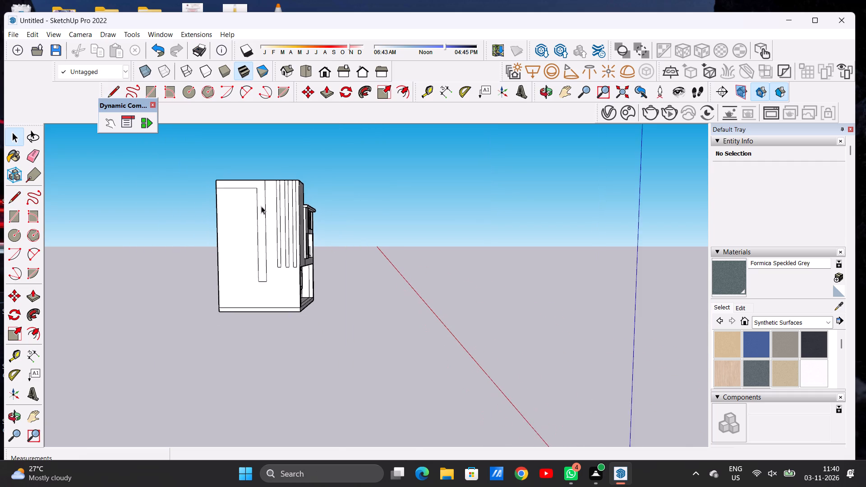
pyautogui.scroll(-1, 261, 209)
pyautogui.scroll(6, 236, 218)
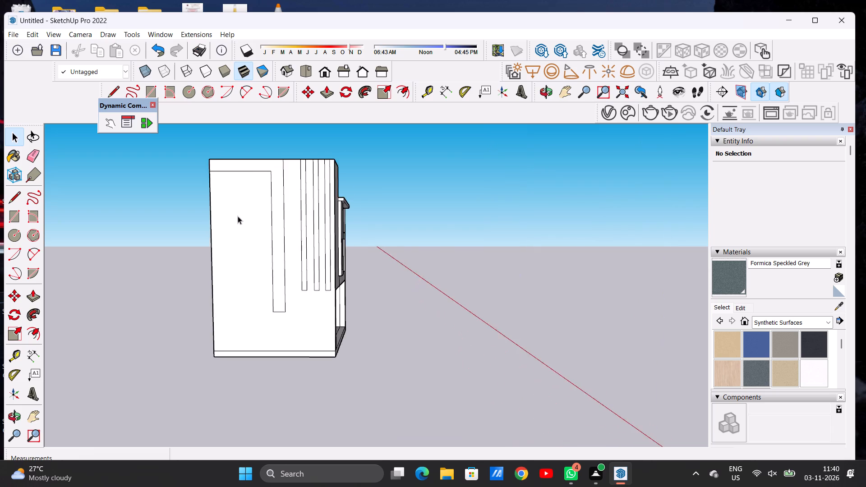
pyautogui.scroll(4, 238, 216)
pyautogui.scroll(-3, 238, 218)
pyautogui.scroll(3, 250, 172)
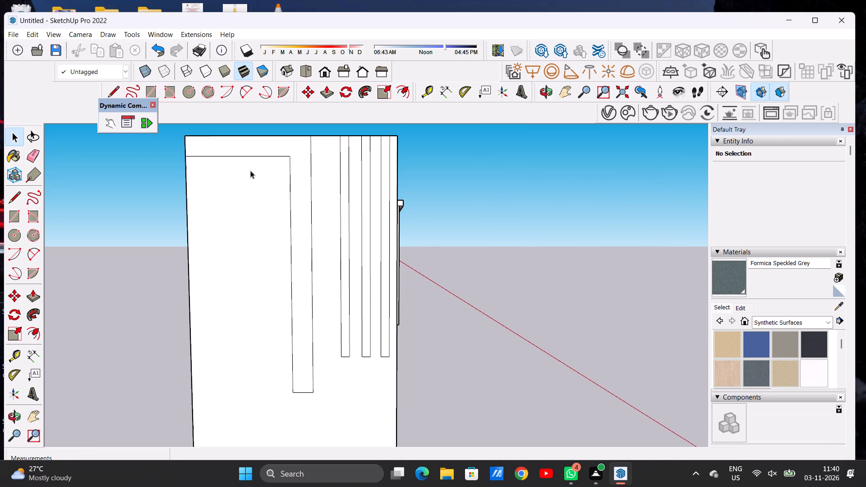
pyautogui.scroll(-1, 253, 190)
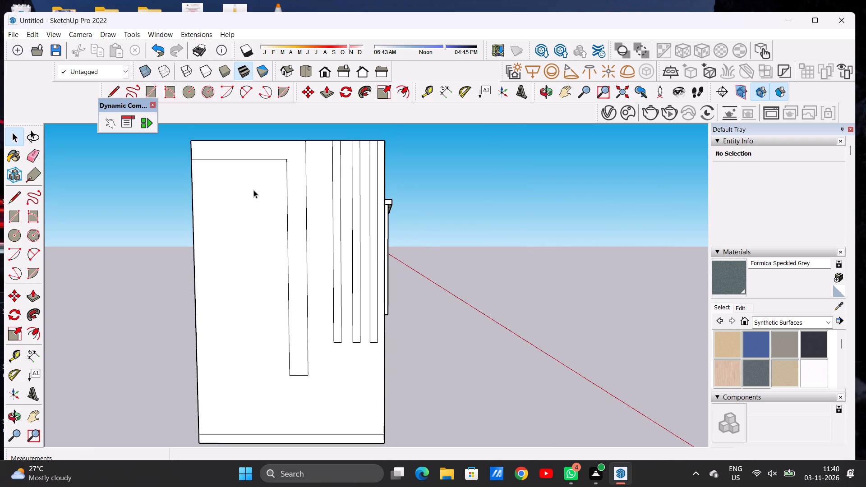
pyautogui.scroll(-3, 256, 186)
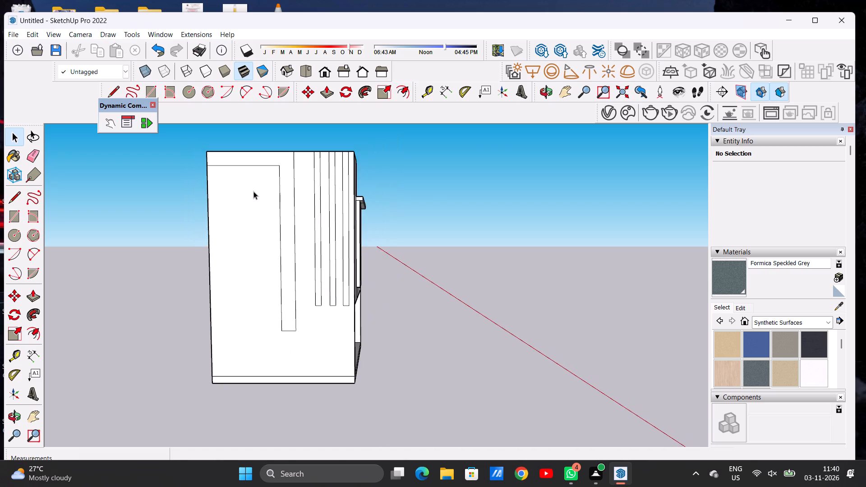
pyautogui.scroll(3, 253, 211)
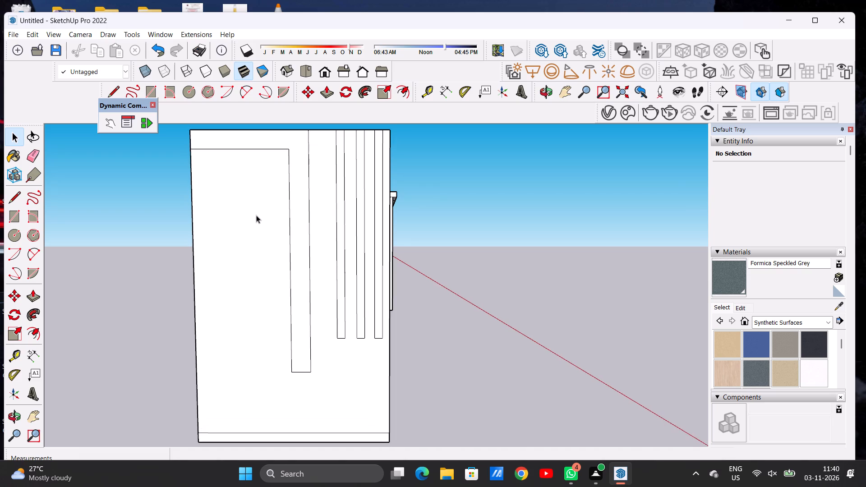
pyautogui.scroll(-2, 260, 208)
pyautogui.scroll(2, 260, 208)
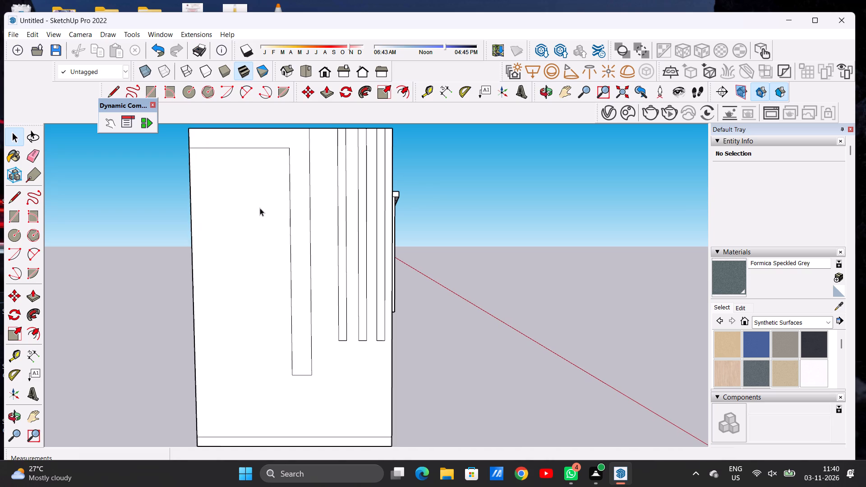
# Draw an upright rectangle about 9' 7 3/8" by 1' 9 1/4" near the side wall's upper rear corner, inside the L-shaped band.
pyautogui.press('r')
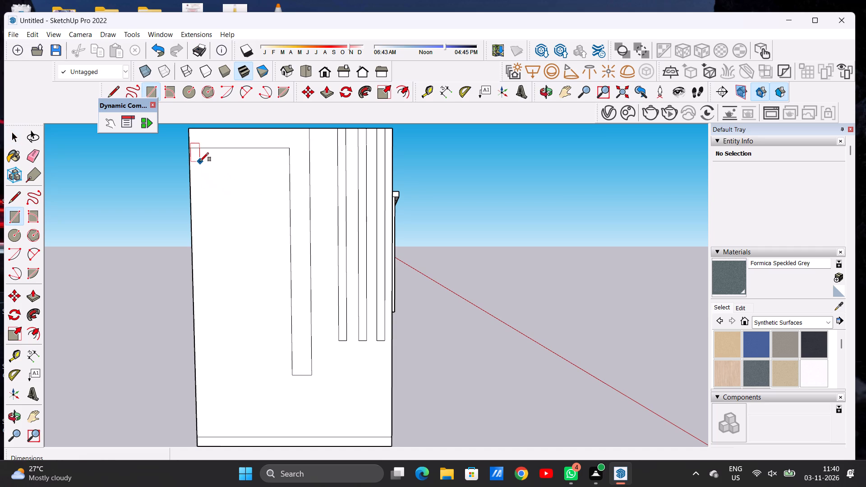
pyautogui.click(200, 161)
pyautogui.click(219, 164)
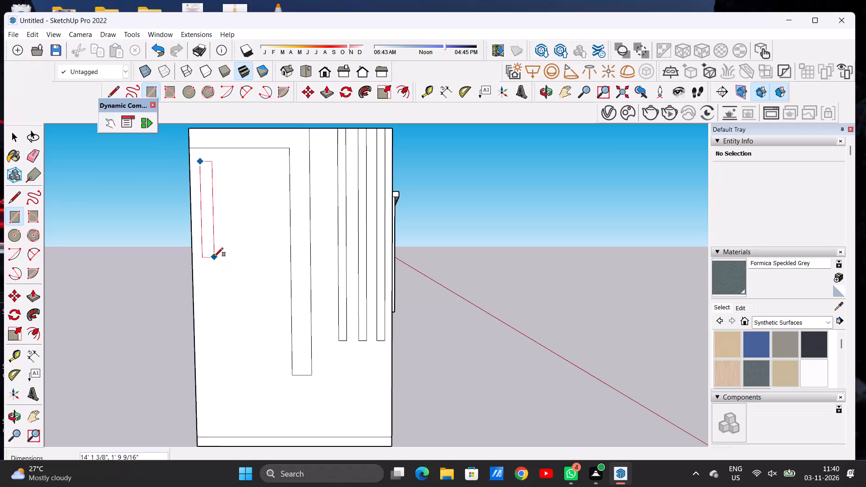
pyautogui.click(213, 227)
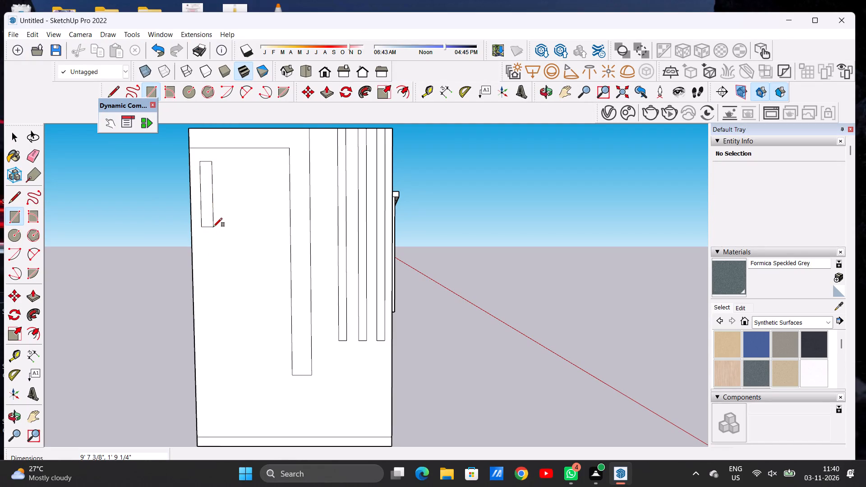
pyautogui.press('space')
# Copy the small upright rectangle twice straight down the side wall, at offsets of about 12' 8 7/16" and 12' 6 13/16".
pyautogui.scroll(-7, 213, 225)
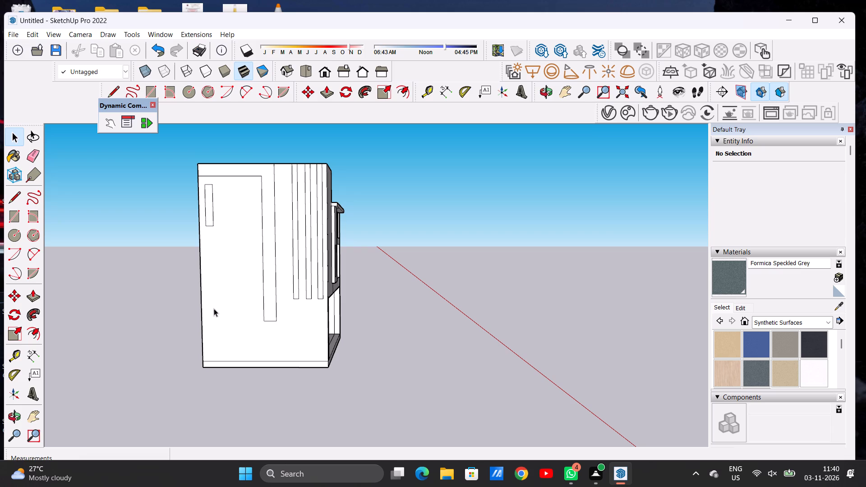
pyautogui.scroll(2, 215, 318)
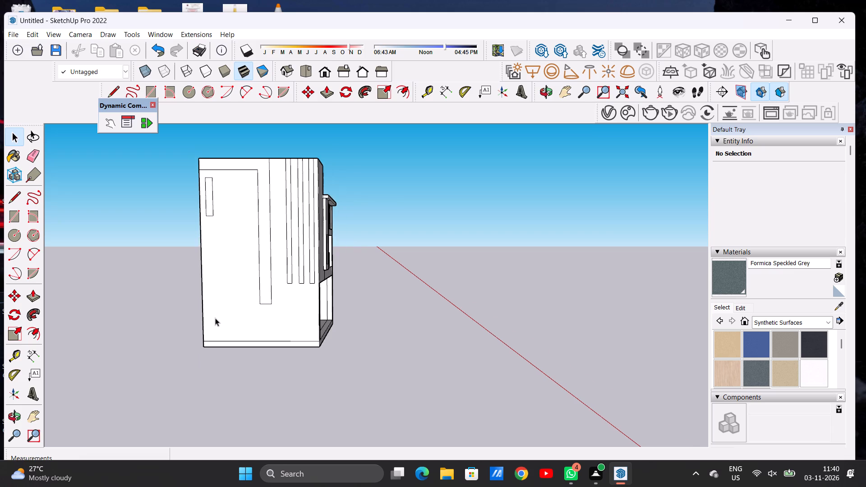
pyautogui.scroll(1, 215, 318)
pyautogui.doubleClick(210, 183)
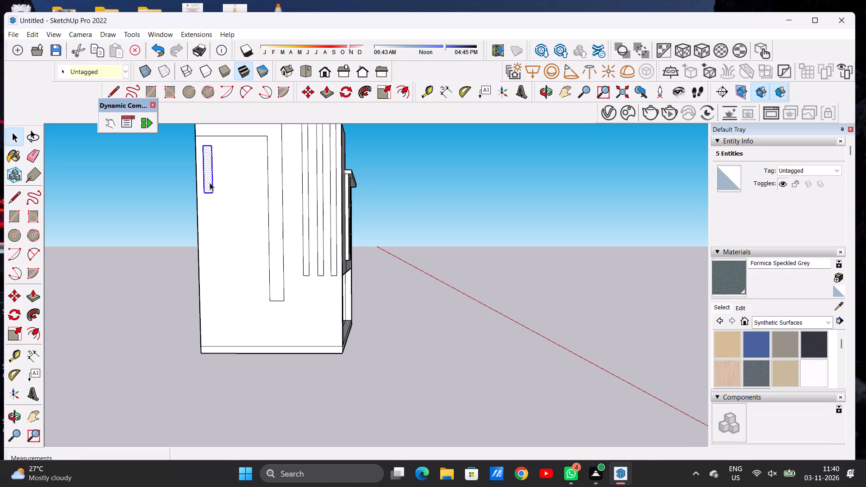
pyautogui.press('m')
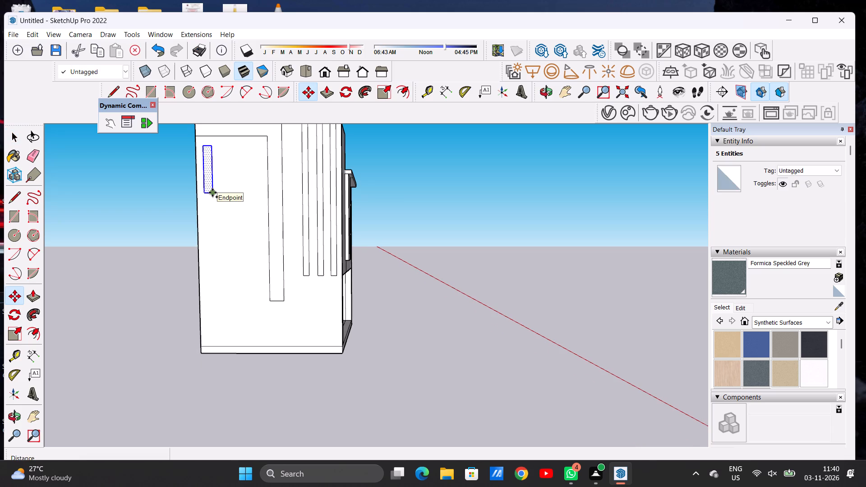
pyautogui.click(212, 193)
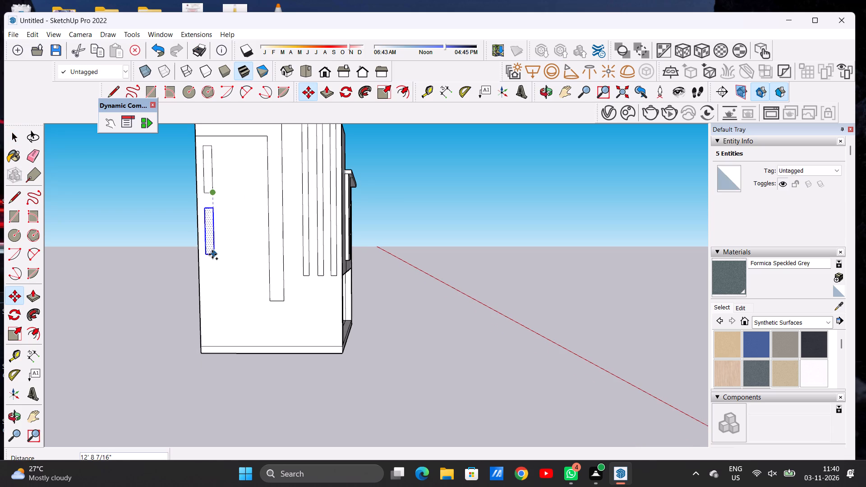
pyautogui.click(212, 254)
pyautogui.click(212, 254)
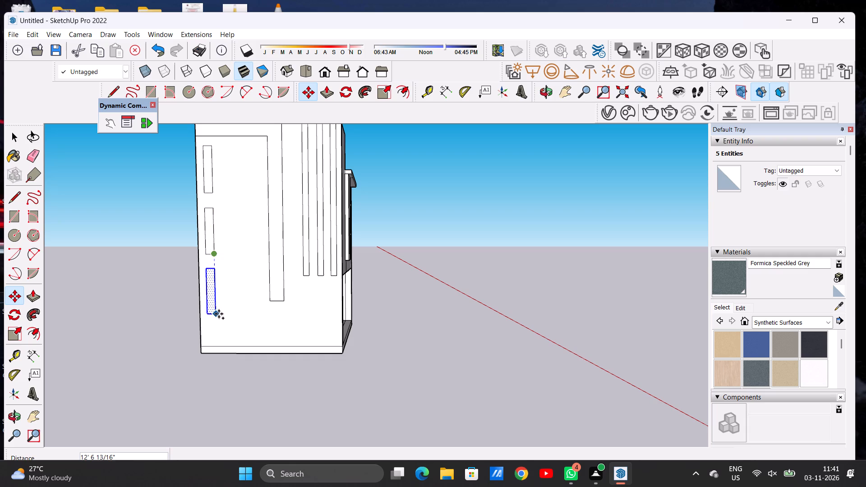
pyautogui.click(219, 314)
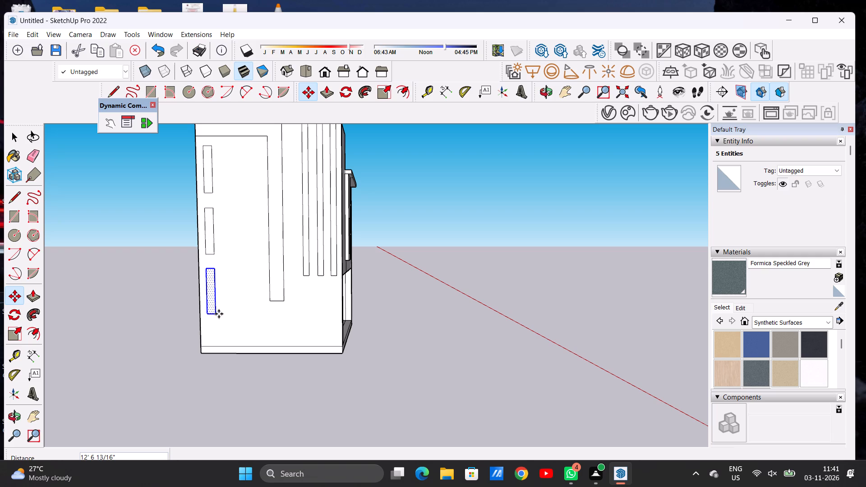
pyautogui.press('space')
pyautogui.scroll(-6, 209, 284)
pyautogui.click(180, 304)
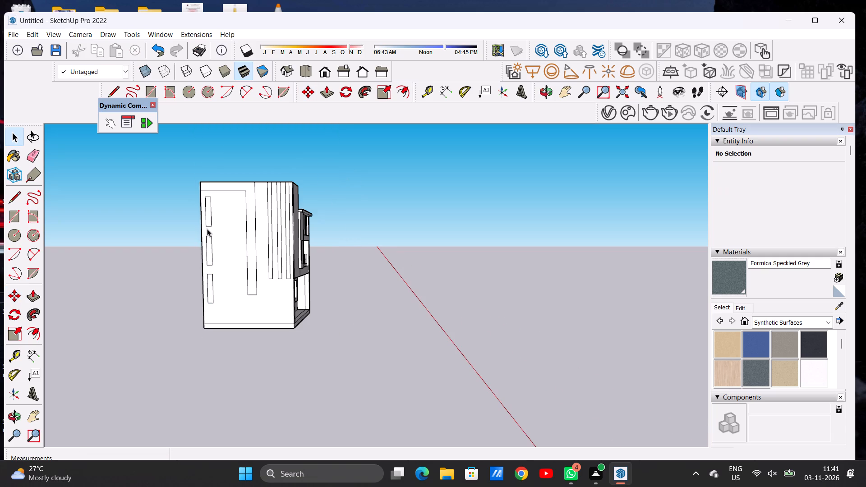
# Copy the uppermost rectangle twice toward the front of the side wall, at offsets of about 5' 7/8" and 4' 6".
pyautogui.scroll(7, 207, 227)
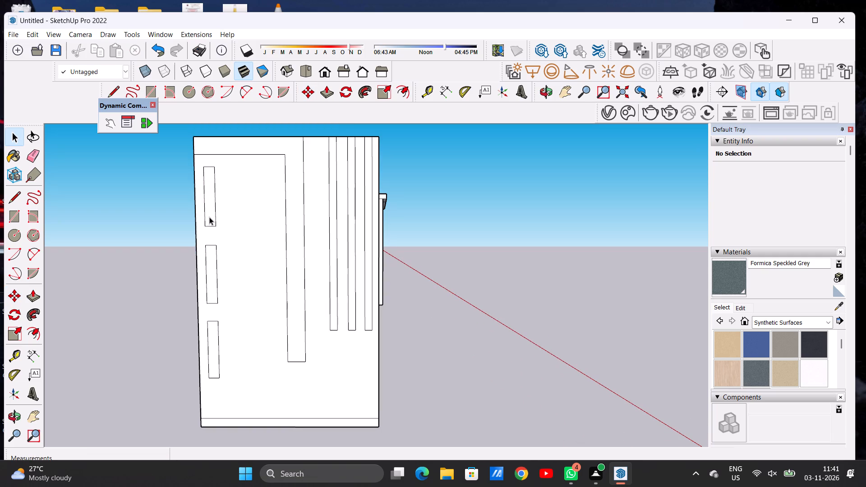
pyautogui.click(209, 217)
pyautogui.doubleClick(209, 217)
pyautogui.press('m')
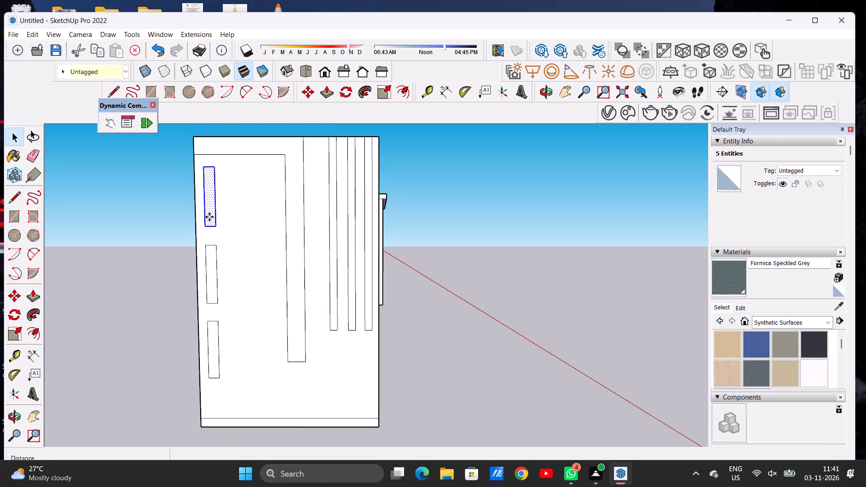
pyautogui.click(215, 225)
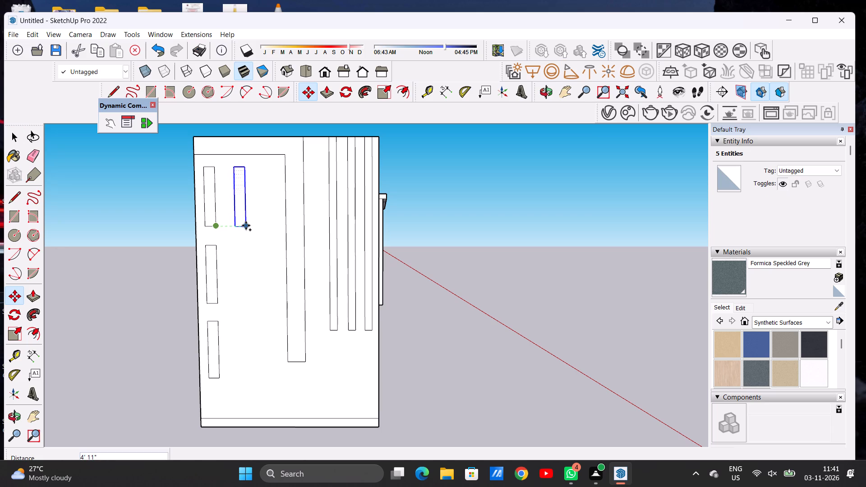
pyautogui.click(247, 224)
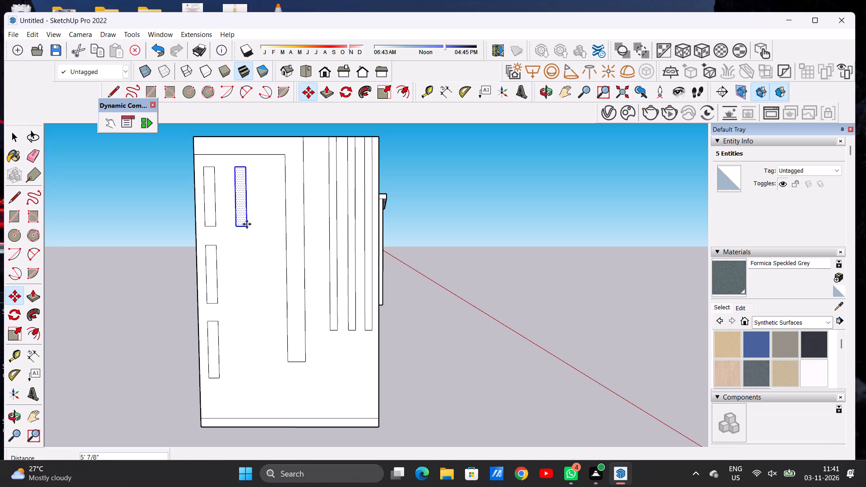
pyautogui.click(247, 224)
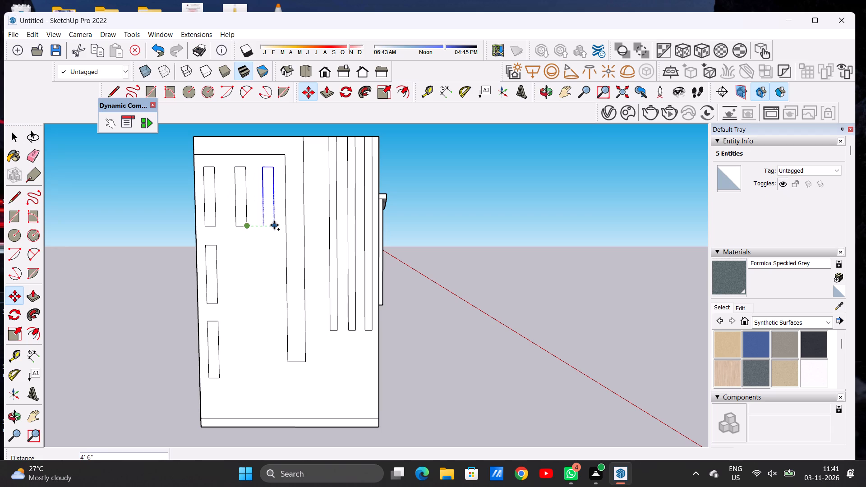
pyautogui.click(274, 225)
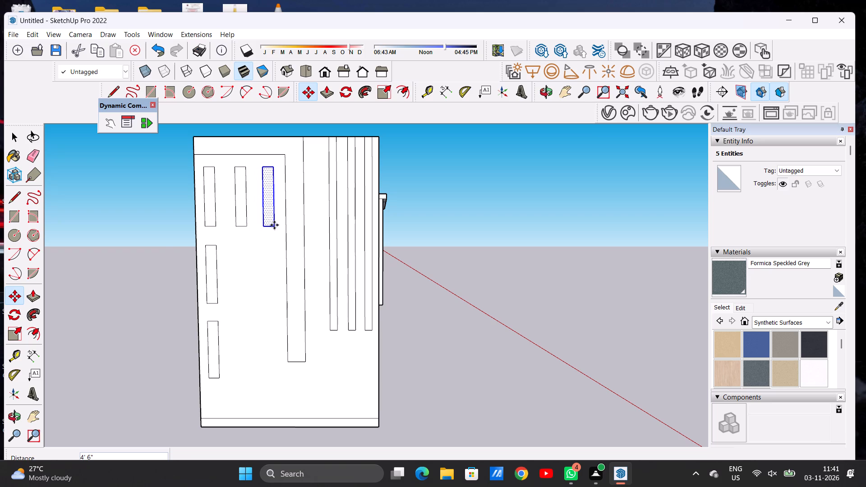
pyautogui.press('space')
pyautogui.click(162, 242)
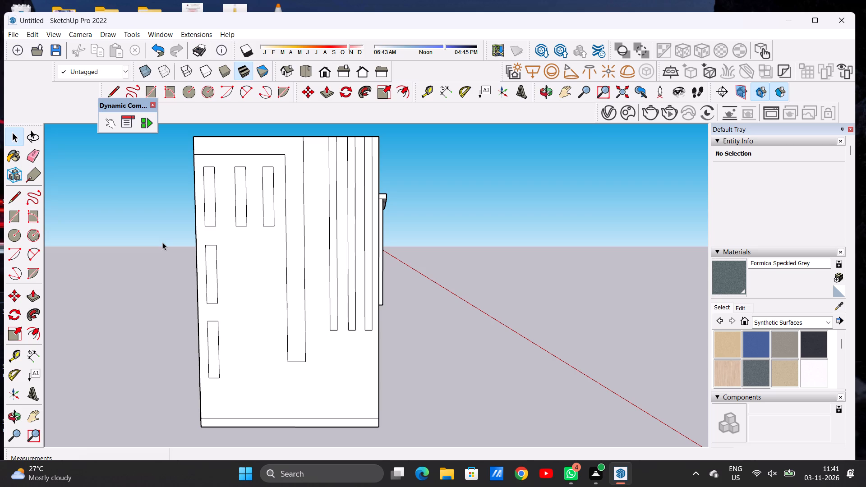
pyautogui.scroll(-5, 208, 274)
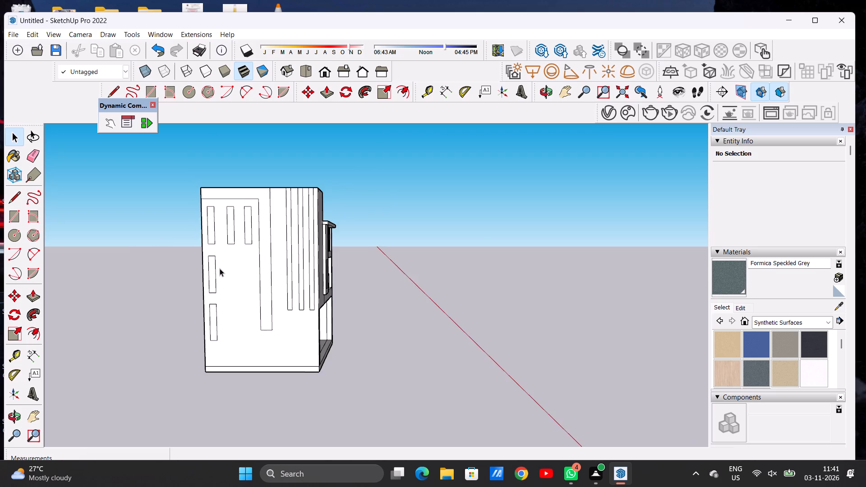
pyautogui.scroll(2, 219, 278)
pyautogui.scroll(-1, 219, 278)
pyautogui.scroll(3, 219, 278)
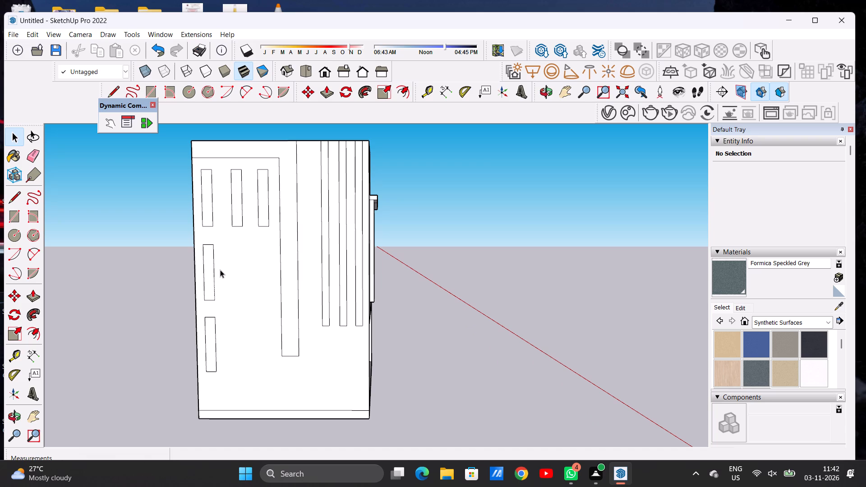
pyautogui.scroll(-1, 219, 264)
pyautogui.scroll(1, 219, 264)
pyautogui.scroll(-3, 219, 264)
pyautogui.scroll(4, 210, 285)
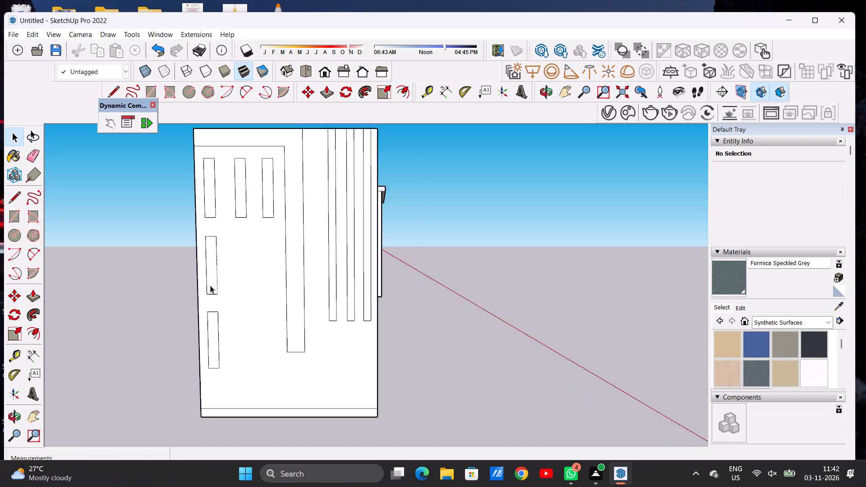
# Copy the middle-row rectangle twice toward the front of the side wall, at offsets of about 5' 1/16" and 4' 6".
pyautogui.scroll(1, 210, 285)
pyautogui.doubleClick(211, 281)
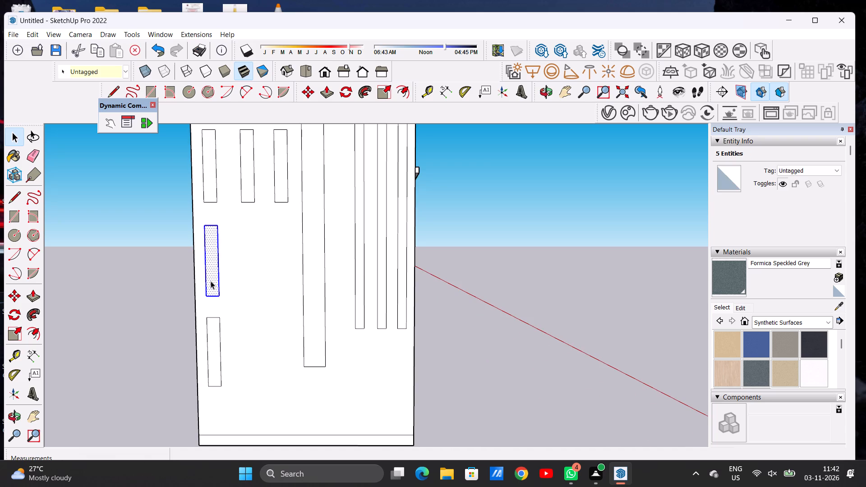
pyautogui.press('m')
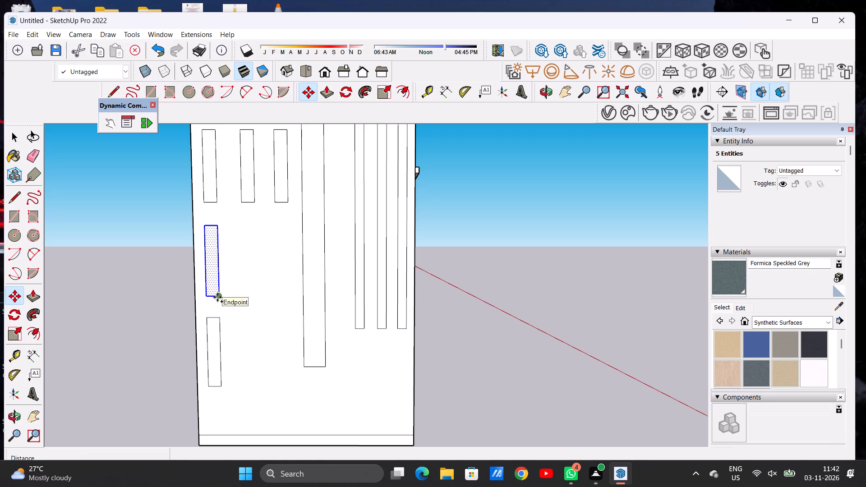
pyautogui.click(217, 297)
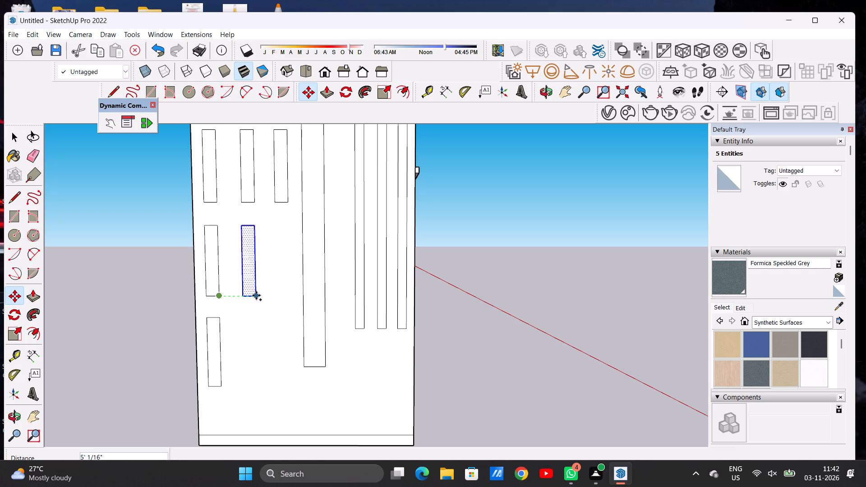
pyautogui.click(256, 295)
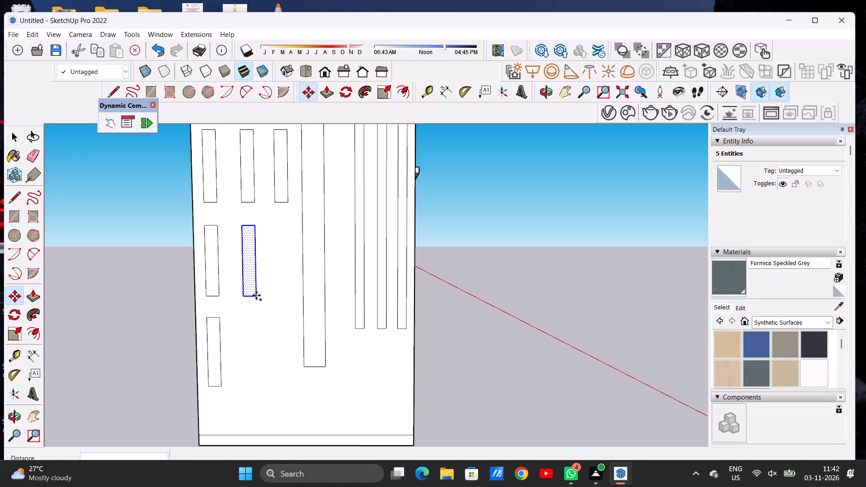
pyautogui.click(256, 295)
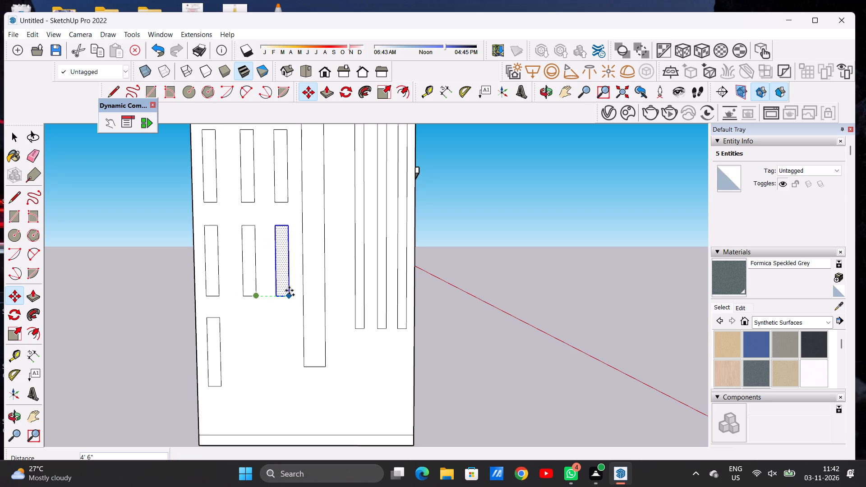
pyautogui.click(289, 290)
pyautogui.press('space')
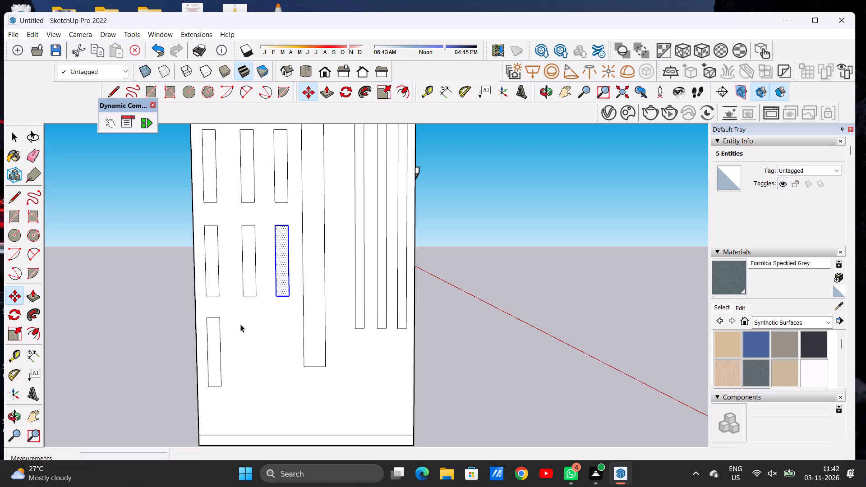
# Copy the bottom-row rectangle twice toward the front of the side wall, at offsets of about 5' 5/16" and 4' 5 7/8".
pyautogui.doubleClick(211, 352)
pyautogui.doubleClick(214, 353)
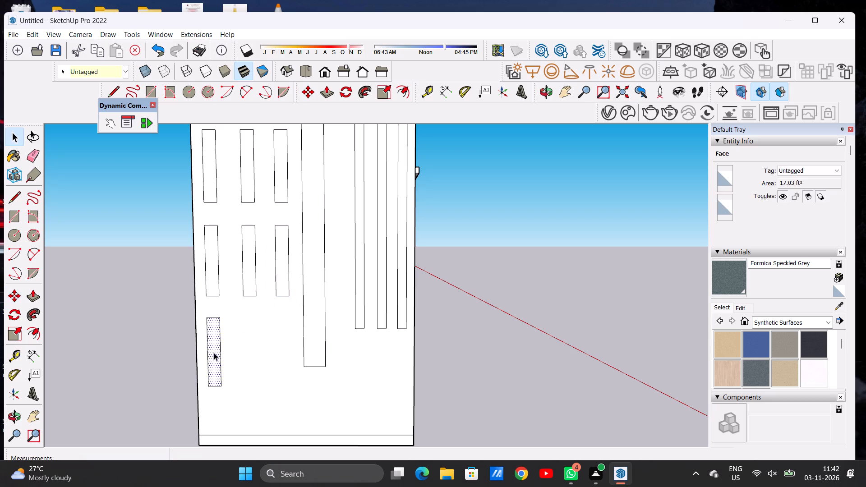
pyautogui.press('m')
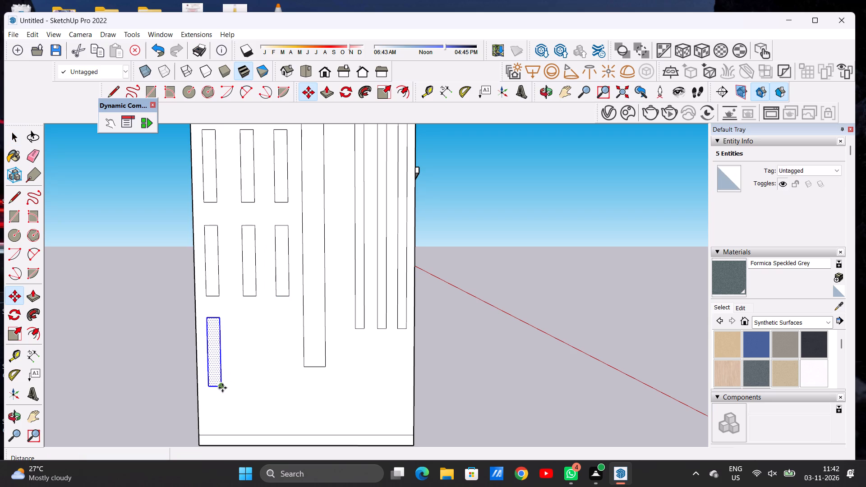
pyautogui.click(222, 388)
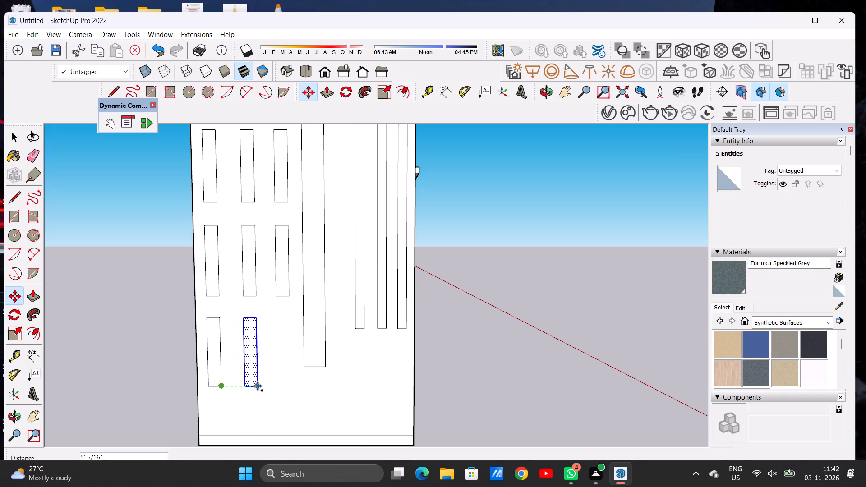
pyautogui.click(258, 386)
pyautogui.click(258, 386)
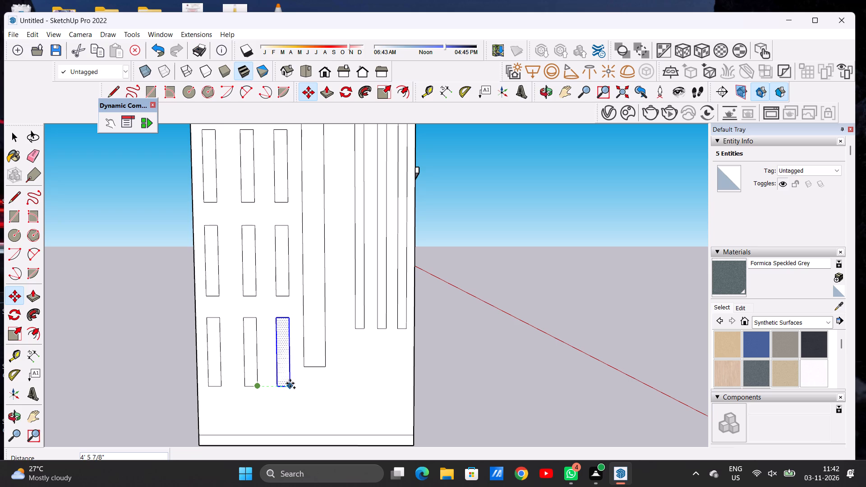
pyautogui.click(290, 383)
pyautogui.press('space')
pyautogui.click(163, 378)
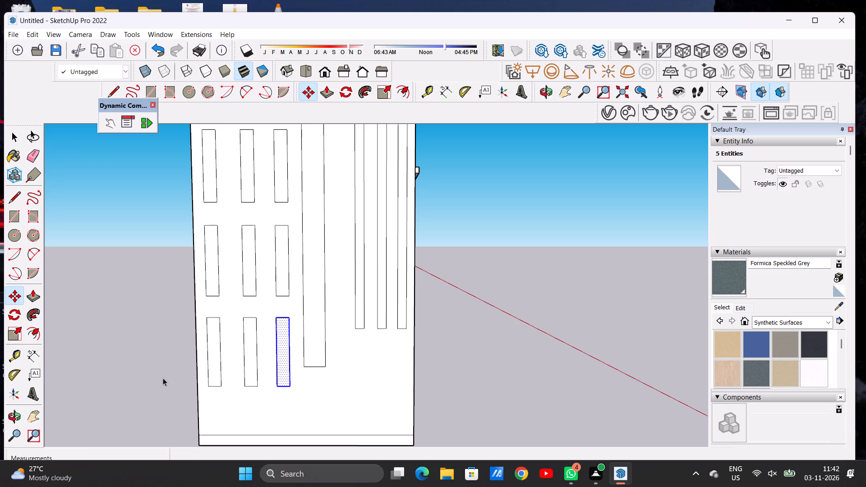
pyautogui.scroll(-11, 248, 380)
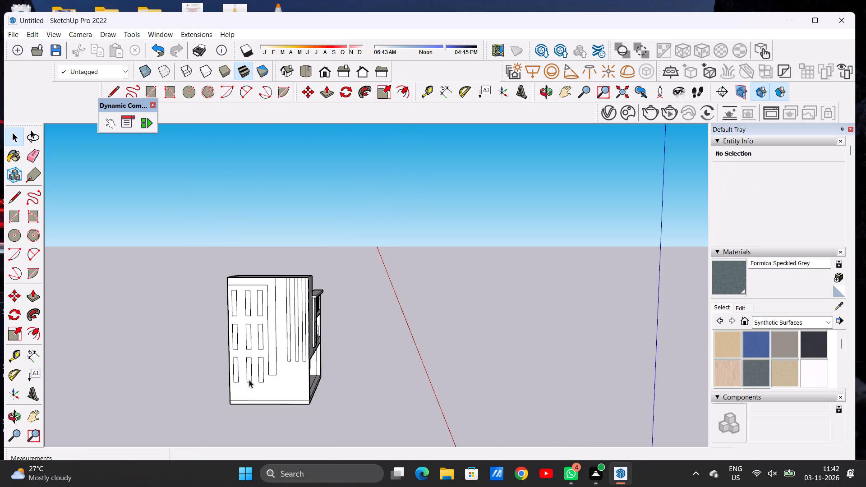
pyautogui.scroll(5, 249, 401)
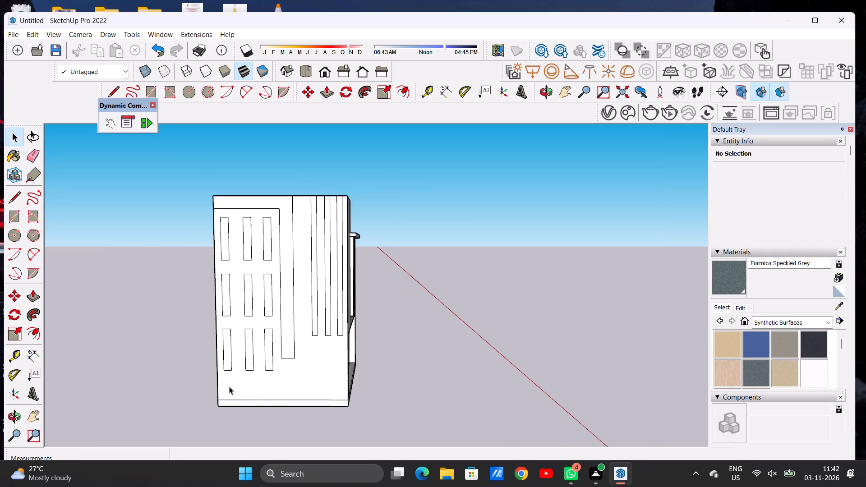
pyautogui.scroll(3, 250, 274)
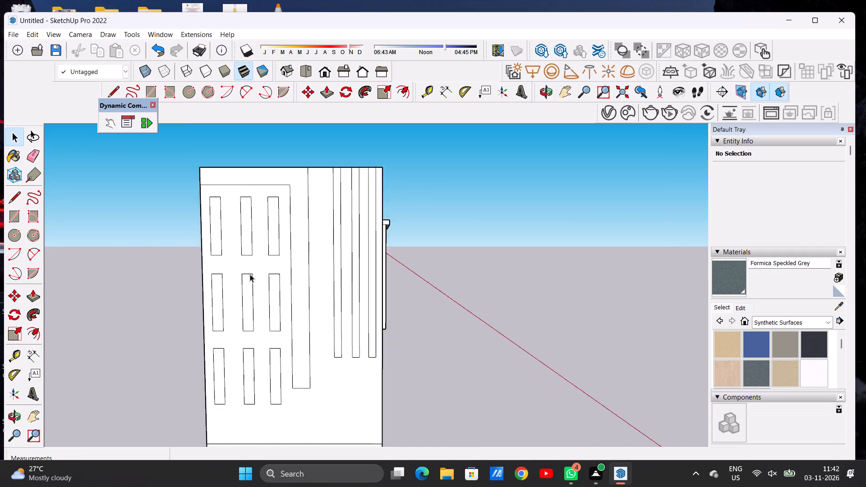
# Move the top row's middle and rear rectangles toward the front of the side wall by about 1' 1 13/16" and 2' 3 1/16".
pyautogui.scroll(3, 250, 274)
pyautogui.doubleClick(245, 239)
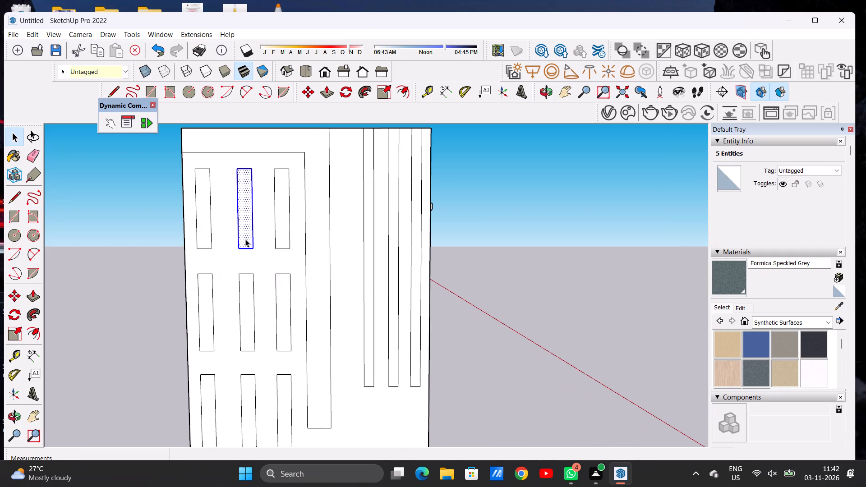
pyautogui.press('m')
pyautogui.click(253, 248)
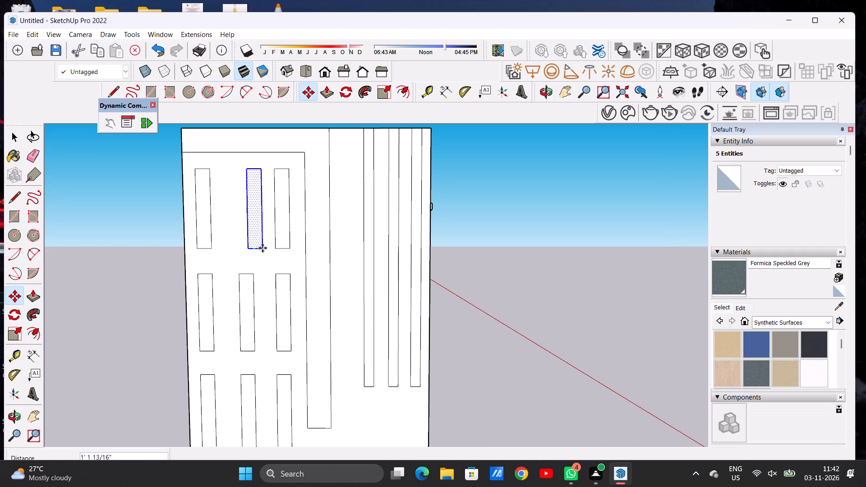
pyautogui.click(263, 248)
pyautogui.press('space')
pyautogui.doubleClick(203, 239)
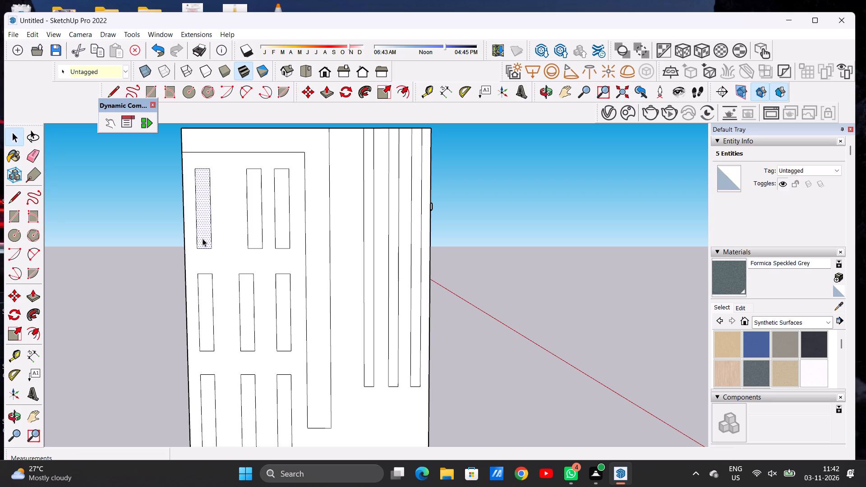
pyautogui.press('m')
pyautogui.click(212, 248)
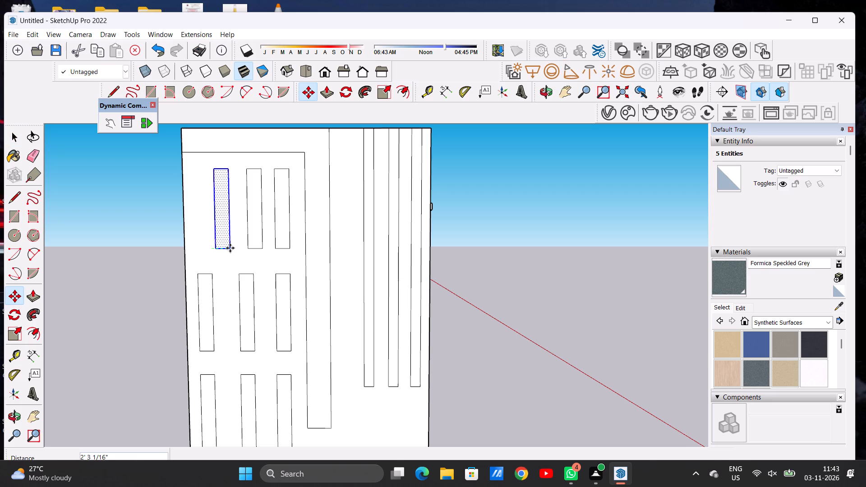
pyautogui.click(230, 248)
pyautogui.press('space')
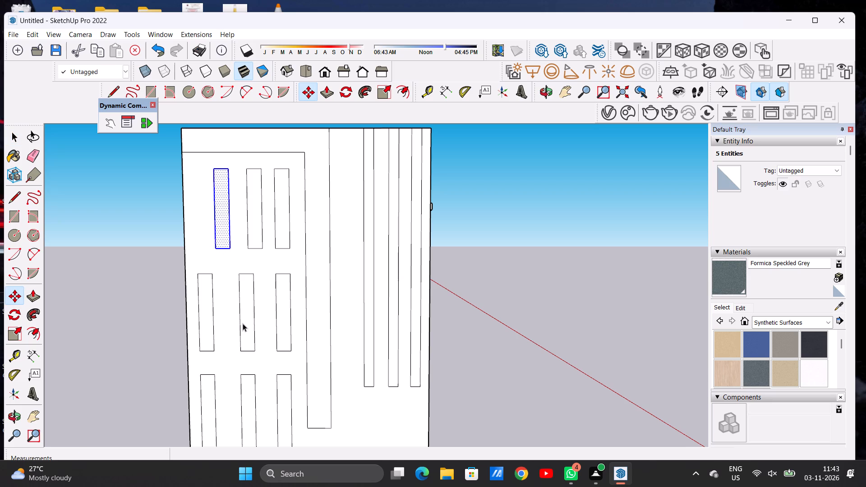
# Move the middle row's centre and rear rectangles toward the front by about 1' 2 11/16" and 2' 1/2", nudging the rear one slightly further.
pyautogui.doubleClick(243, 322)
pyautogui.press('m')
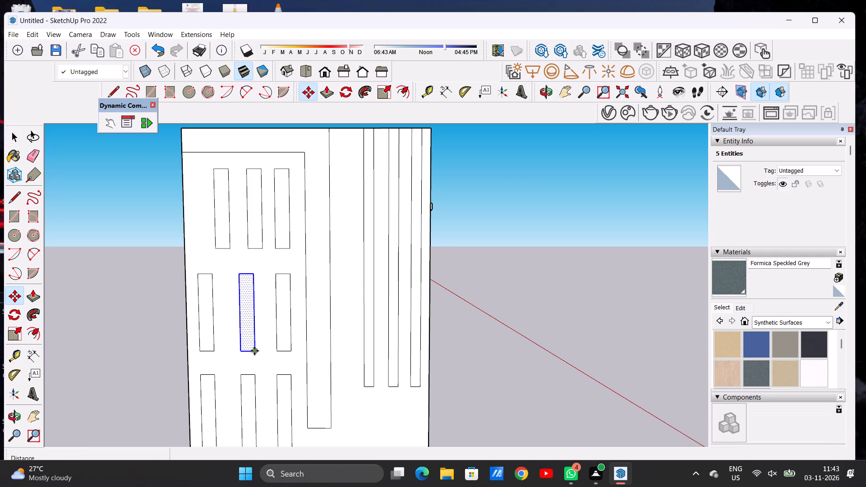
pyautogui.click(254, 351)
pyautogui.click(265, 350)
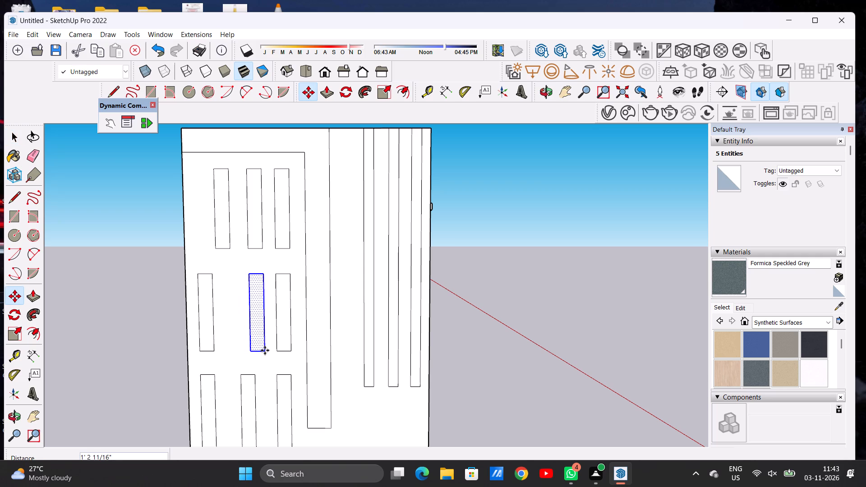
pyautogui.press('space')
pyautogui.doubleClick(208, 340)
pyautogui.press('m')
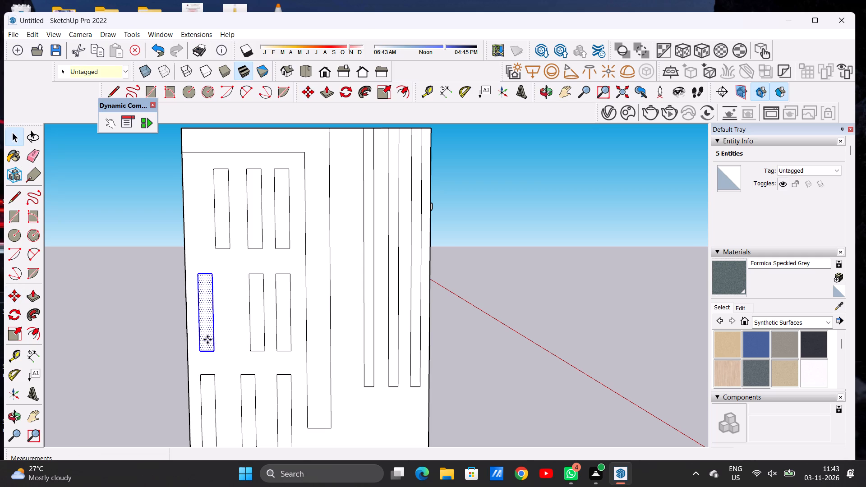
pyautogui.click(212, 352)
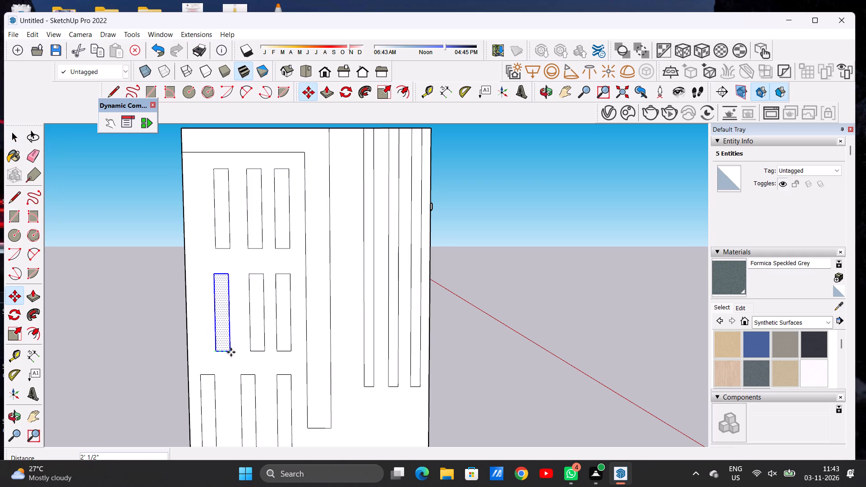
pyautogui.click(231, 352)
pyautogui.click(231, 352)
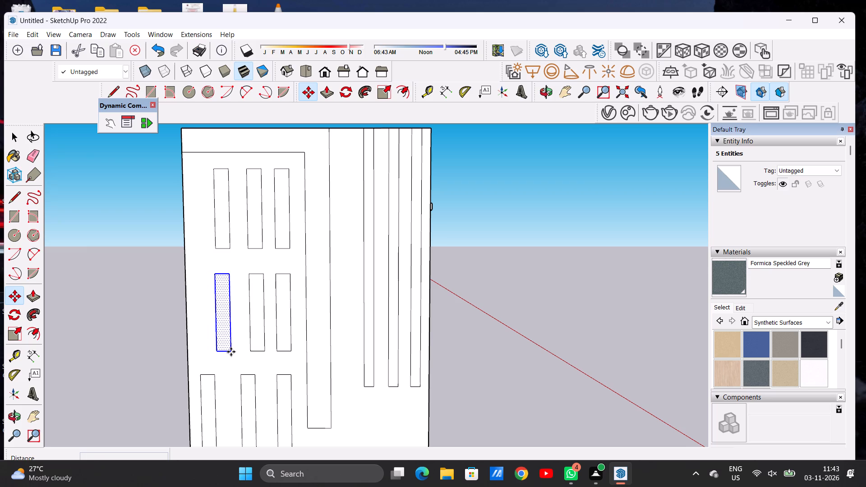
pyautogui.click(233, 350)
pyautogui.scroll(-6, 225, 293)
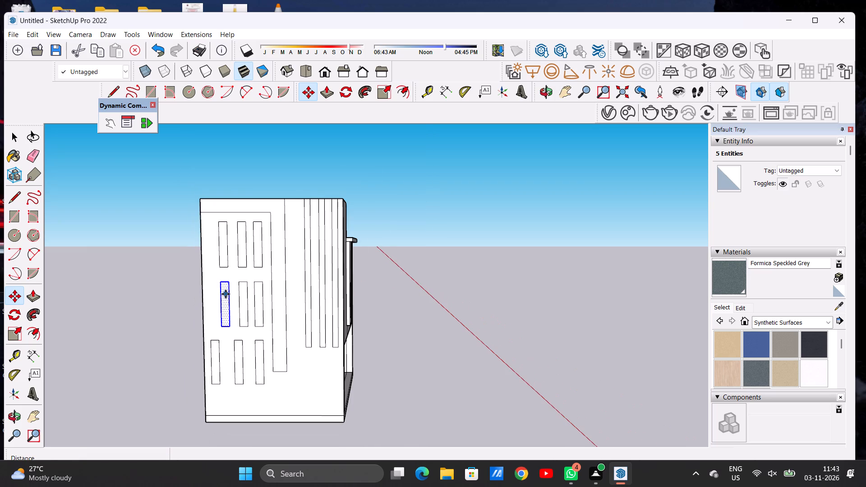
pyautogui.press('space')
# Move the bottom row's middle and rear rectangles toward the front of the side wall by about 1' 4 3/8" and 2' 4 15/16".
pyautogui.scroll(-1, 236, 362)
pyautogui.scroll(7, 237, 363)
pyautogui.doubleClick(238, 363)
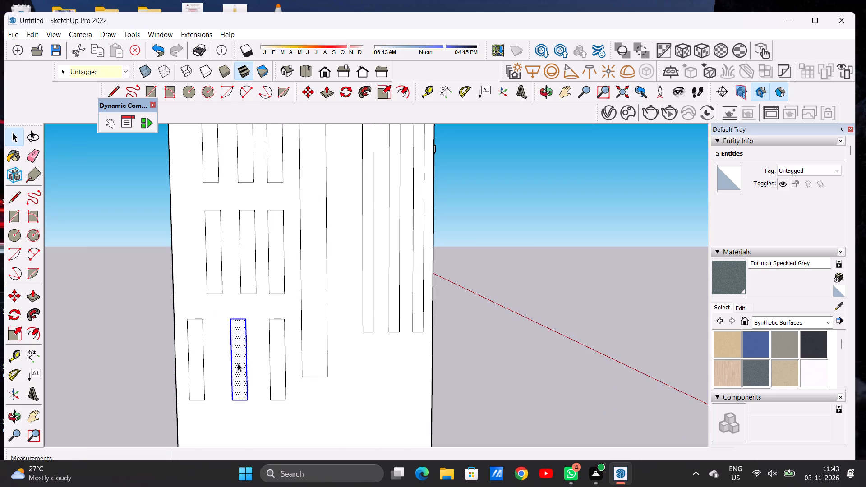
pyautogui.press('m')
pyautogui.click(244, 322)
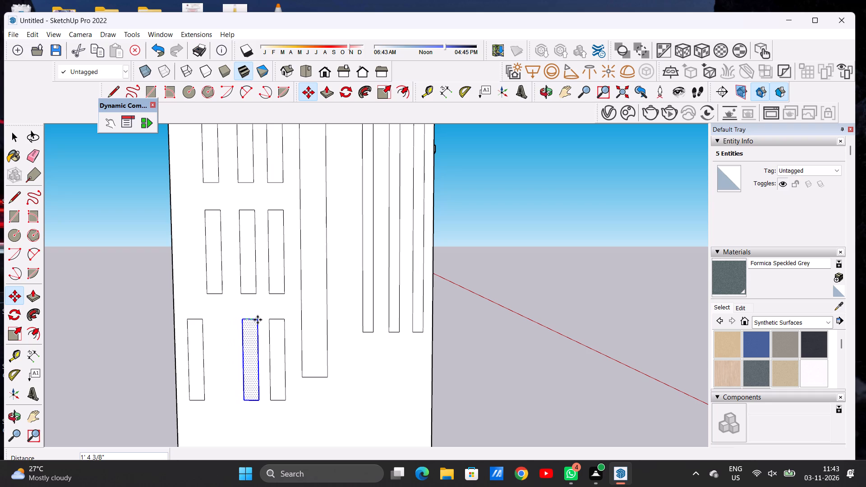
pyautogui.click(258, 320)
pyautogui.press('space')
pyautogui.doubleClick(197, 345)
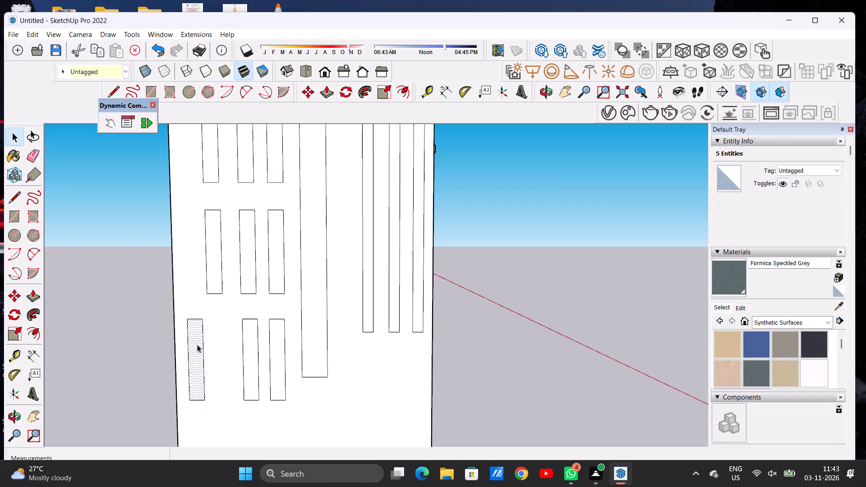
pyautogui.press('m')
pyautogui.click(203, 319)
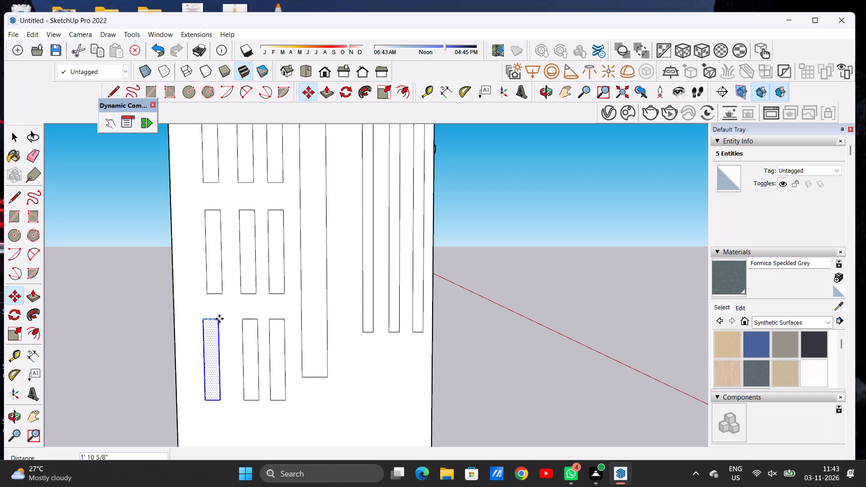
pyautogui.click(223, 319)
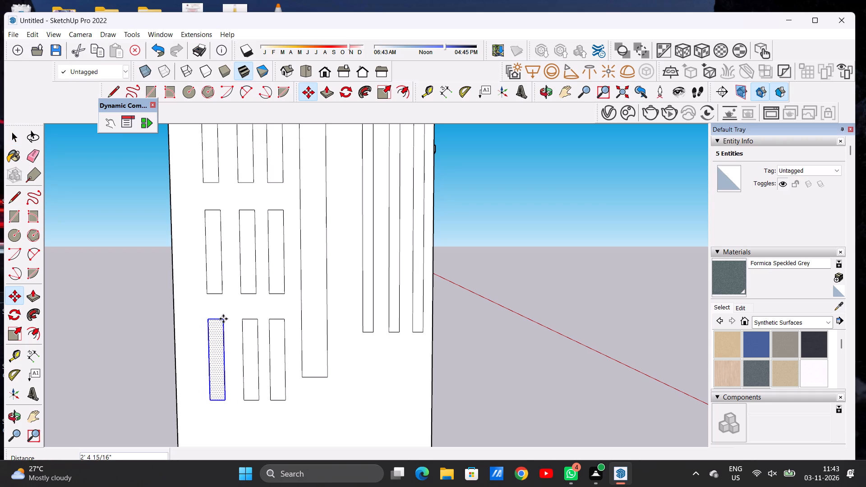
pyautogui.press('space')
pyautogui.scroll(-7, 213, 309)
pyautogui.click(178, 321)
# Push/Pull the L-shaped band on the side wall outward by about 8 3/8".
pyautogui.scroll(-7, 240, 331)
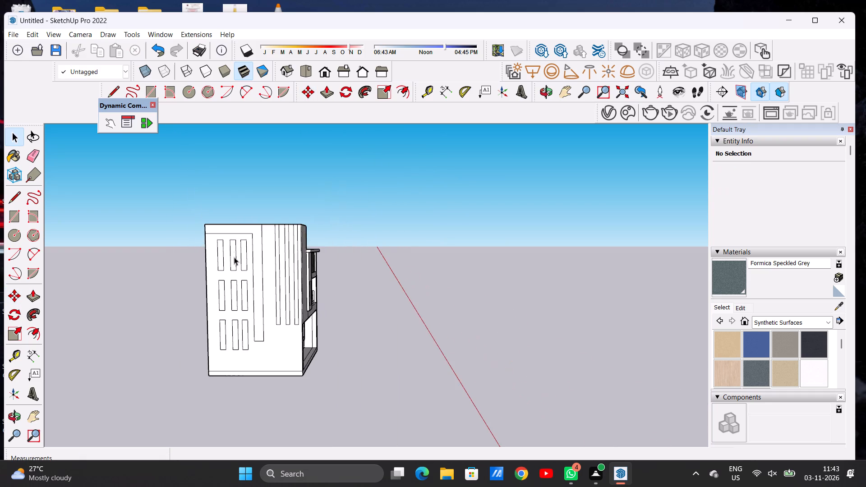
pyautogui.scroll(7, 229, 243)
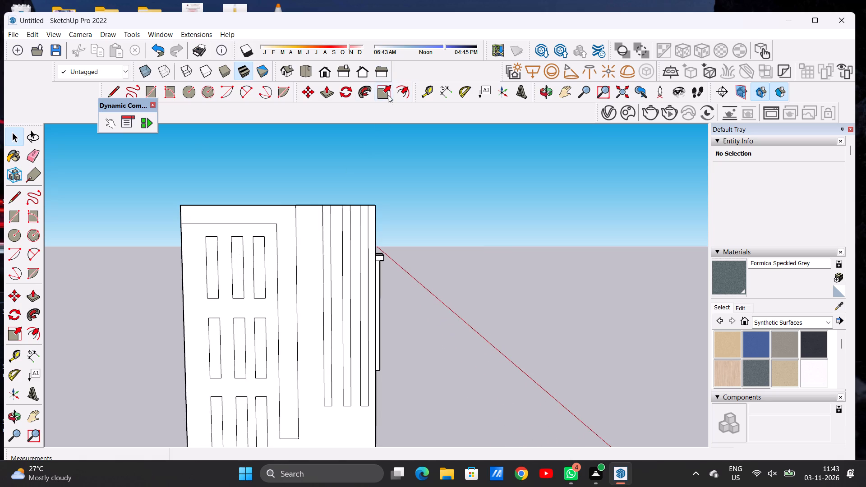
pyautogui.click(547, 92)
pyautogui.moveTo(164, 339); pyautogui.dragTo(121, 397)
pyautogui.scroll(6, 204, 276)
pyautogui.moveTo(246, 291); pyautogui.dragTo(185, 282)
pyautogui.scroll(-7, 332, 276)
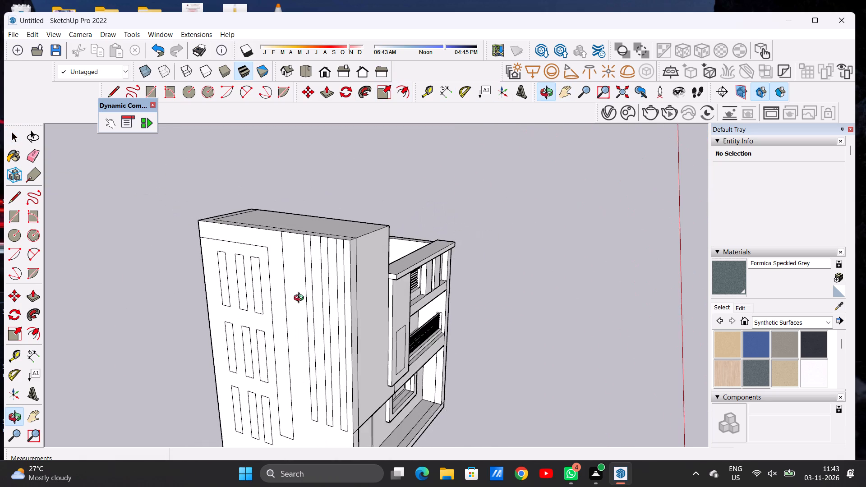
pyautogui.moveTo(295, 306); pyautogui.dragTo(247, 314)
pyautogui.scroll(11, 272, 240)
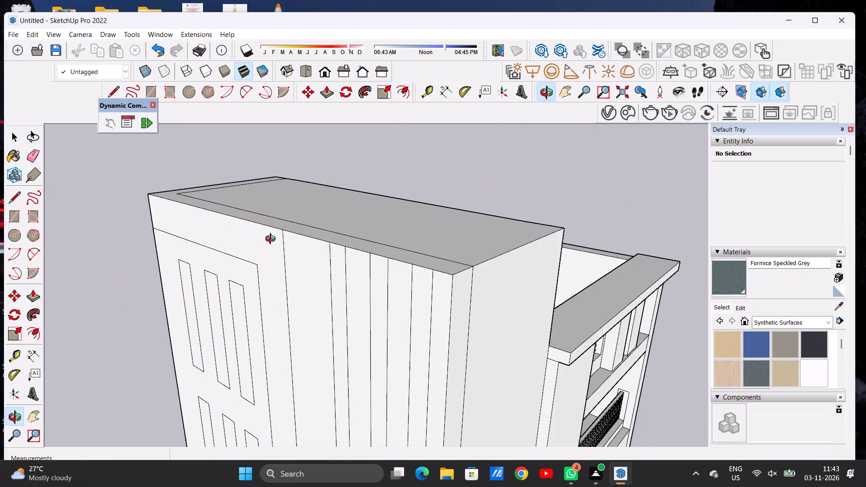
pyautogui.press('p')
pyautogui.scroll(4, 270, 242)
pyautogui.click(270, 242)
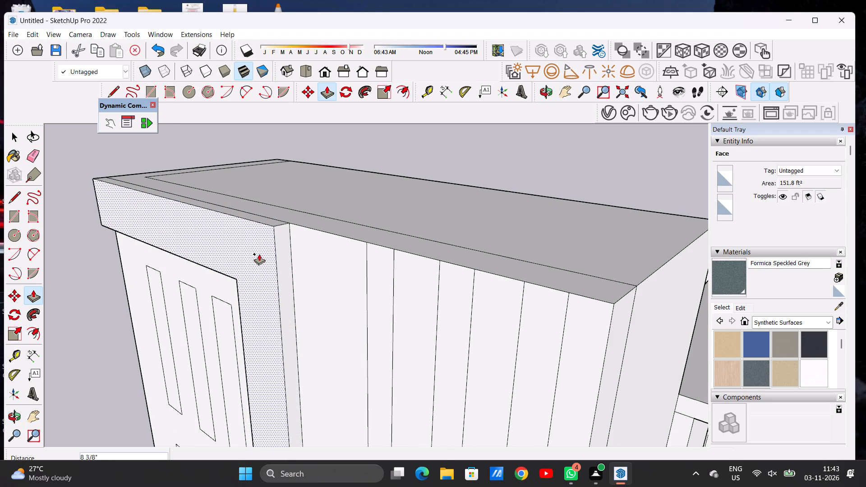
pyautogui.click(259, 254)
pyautogui.press('space')
# Recess the three top-row rectangles into the side wall, front to rear, by about 10 7/16", 9 5/16" and 6 7/8".
pyautogui.scroll(-10, 314, 248)
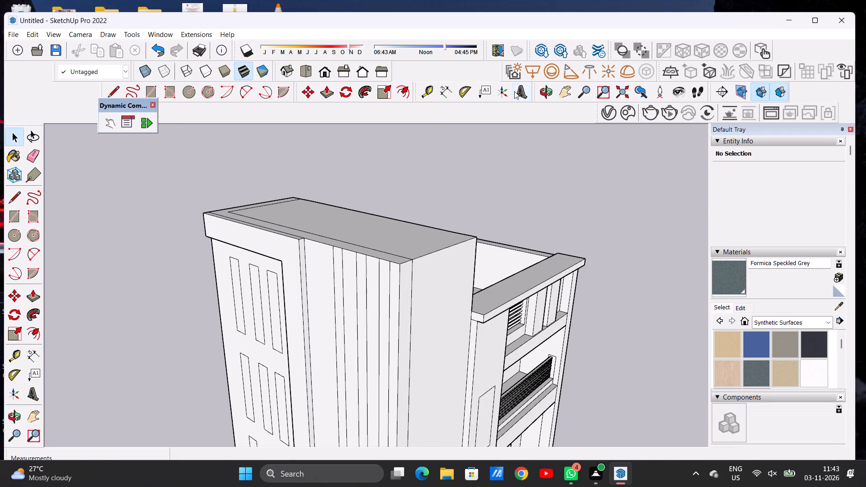
pyautogui.click(540, 91)
pyautogui.moveTo(300, 329); pyautogui.dragTo(356, 295)
pyautogui.scroll(-9, 377, 296)
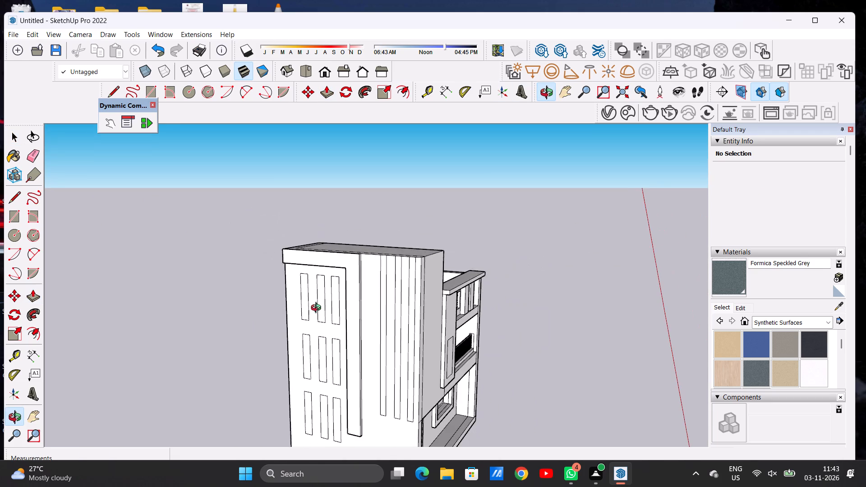
pyautogui.moveTo(318, 309); pyautogui.dragTo(340, 345)
pyautogui.scroll(11, 332, 303)
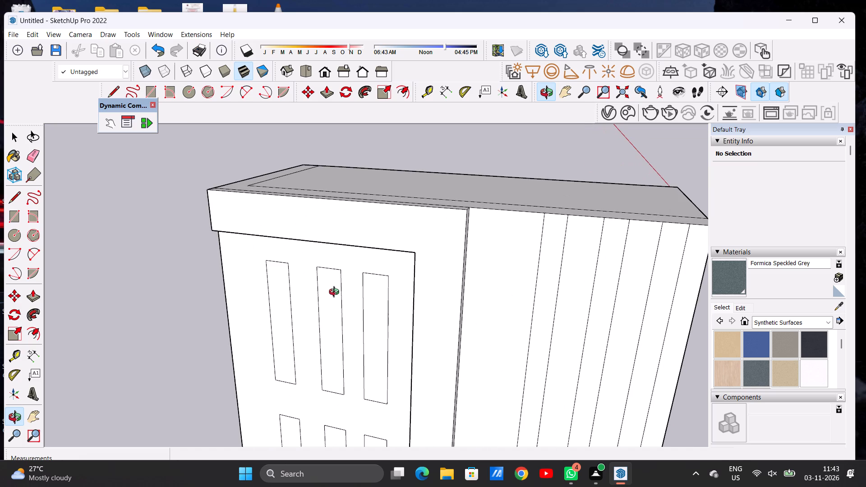
pyautogui.press('p')
pyautogui.scroll(5, 384, 282)
pyautogui.click(364, 306)
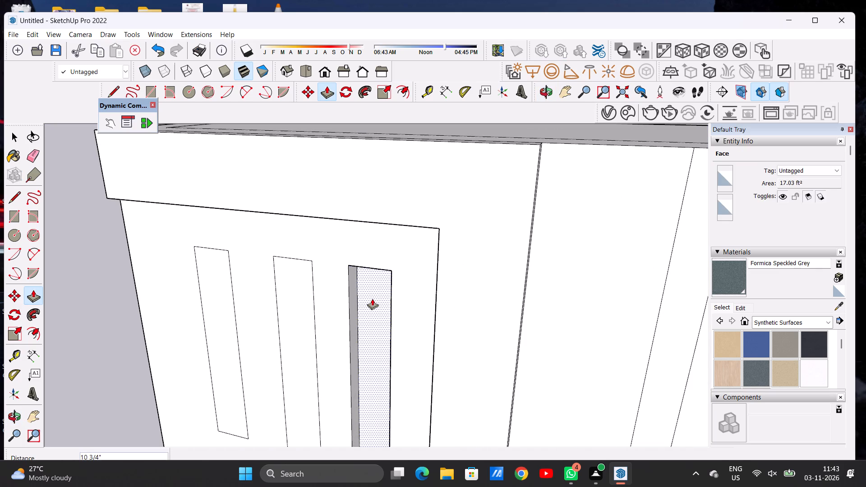
pyautogui.click(372, 299)
pyautogui.scroll(2, 294, 308)
pyautogui.scroll(-1, 294, 308)
pyautogui.scroll(3, 294, 310)
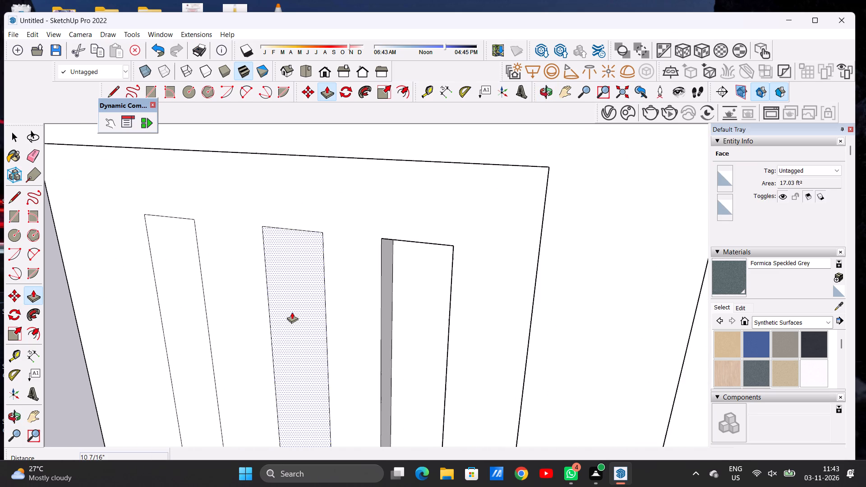
pyautogui.click(292, 312)
pyautogui.click(304, 300)
pyautogui.scroll(-1, 336, 303)
pyautogui.scroll(2, 336, 303)
pyautogui.scroll(-3, 336, 303)
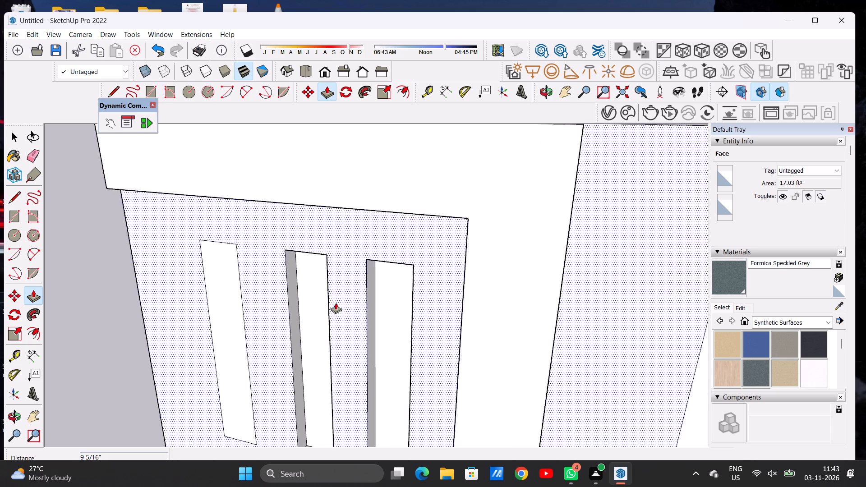
pyautogui.scroll(-3, 336, 303)
pyautogui.scroll(2, 243, 312)
pyautogui.scroll(-1, 243, 312)
pyautogui.scroll(1, 243, 312)
pyautogui.scroll(-1, 243, 312)
pyautogui.scroll(2, 243, 312)
pyautogui.click(243, 312)
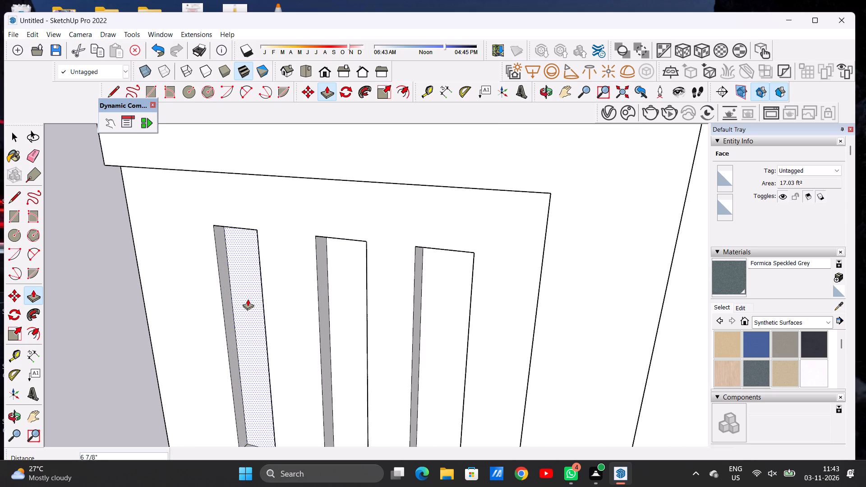
pyautogui.click(248, 299)
pyautogui.press('space')
# Recess the three middle-row rectangles into the side wall, front to rear, by about 8 7/16", 7 3/8" and 6".
pyautogui.scroll(-12, 256, 287)
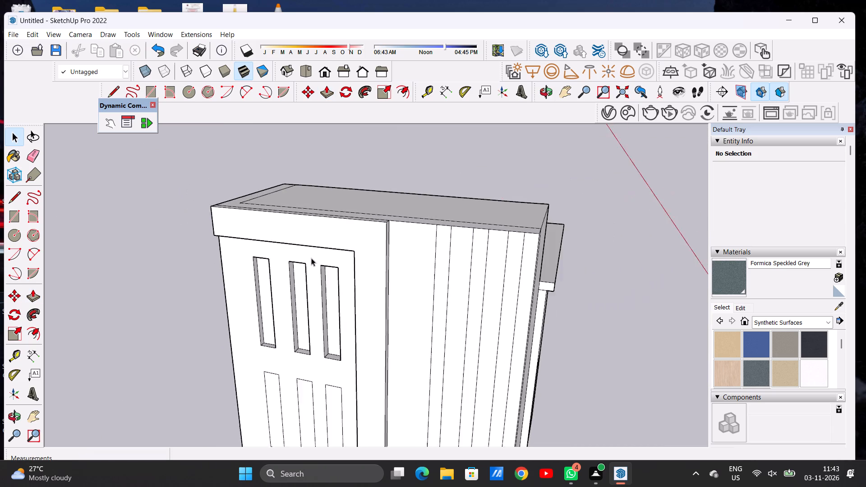
pyautogui.scroll(-4, 311, 258)
pyautogui.scroll(5, 320, 344)
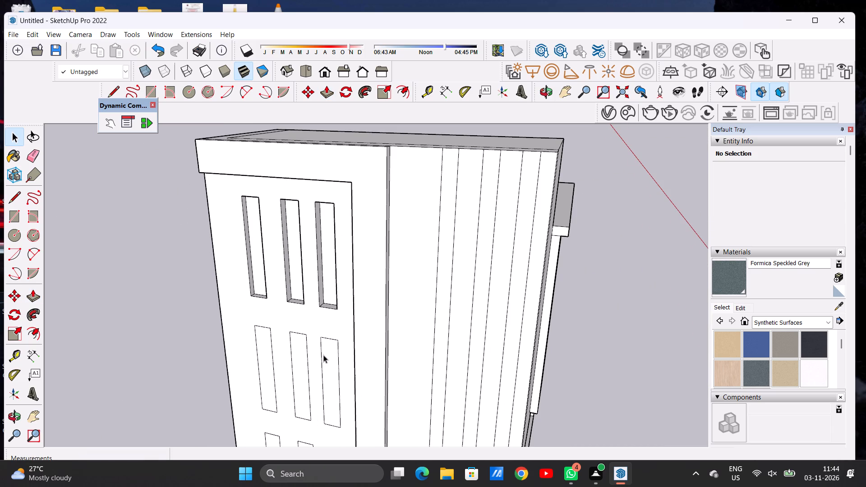
pyautogui.scroll(5, 326, 355)
pyautogui.press('p')
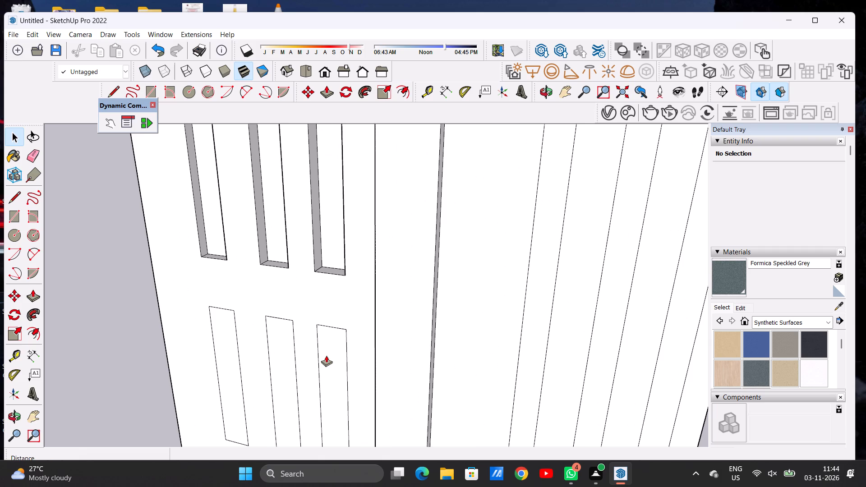
pyautogui.click(333, 360)
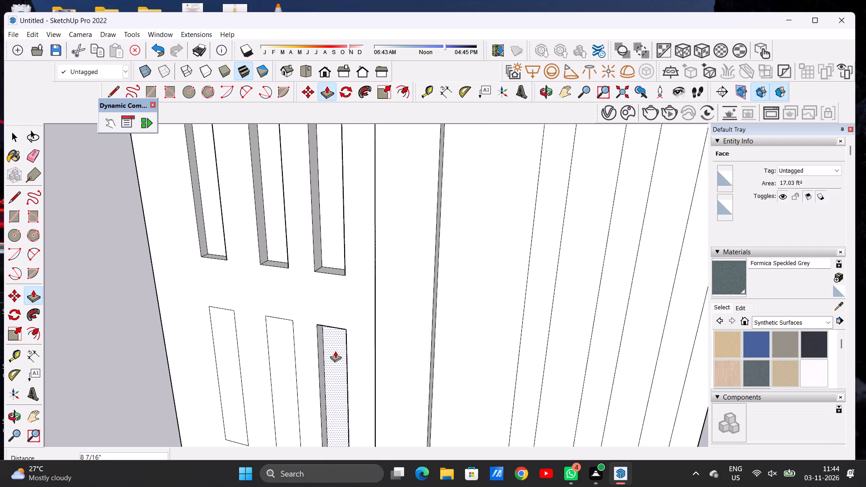
pyautogui.click(335, 351)
pyautogui.scroll(4, 280, 363)
pyautogui.click(280, 363)
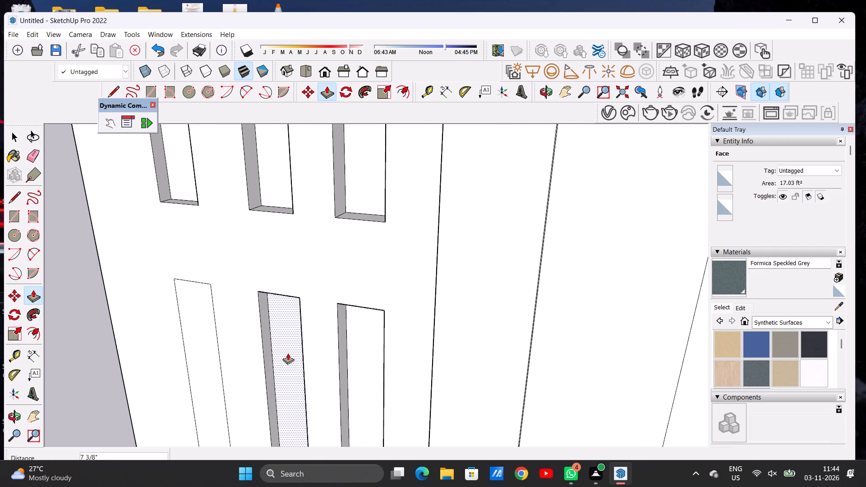
pyautogui.click(288, 353)
pyautogui.click(205, 360)
pyautogui.click(208, 349)
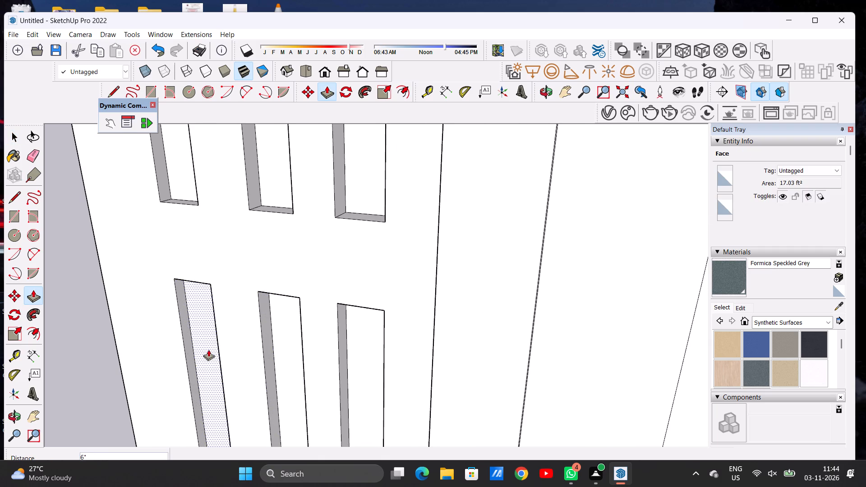
# Recess the three bottom-row rectangles into the side wall, front to rear, by about 6 9/16", 7 3/4" and 8 3/16".
pyautogui.scroll(-16, 271, 299)
pyautogui.scroll(8, 282, 376)
pyautogui.scroll(-1, 299, 345)
pyautogui.scroll(3, 301, 345)
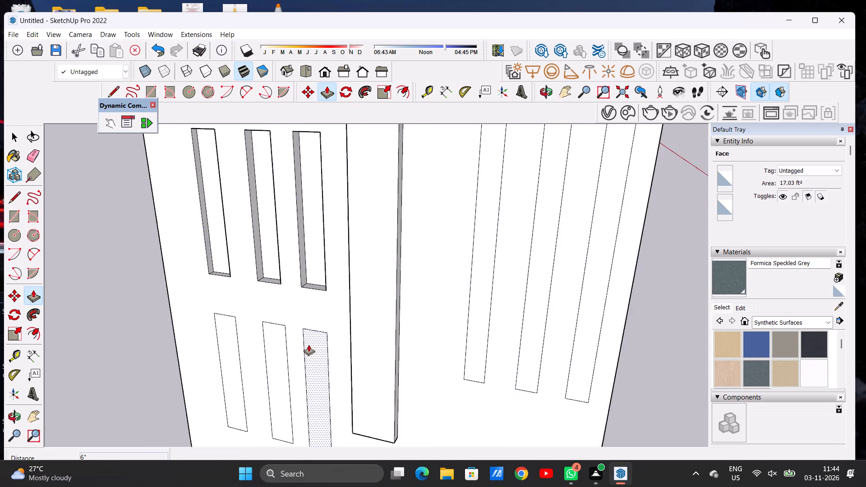
pyautogui.scroll(3, 309, 345)
pyautogui.scroll(-1, 309, 345)
pyautogui.scroll(2, 309, 345)
pyautogui.click(309, 361)
pyautogui.click(315, 356)
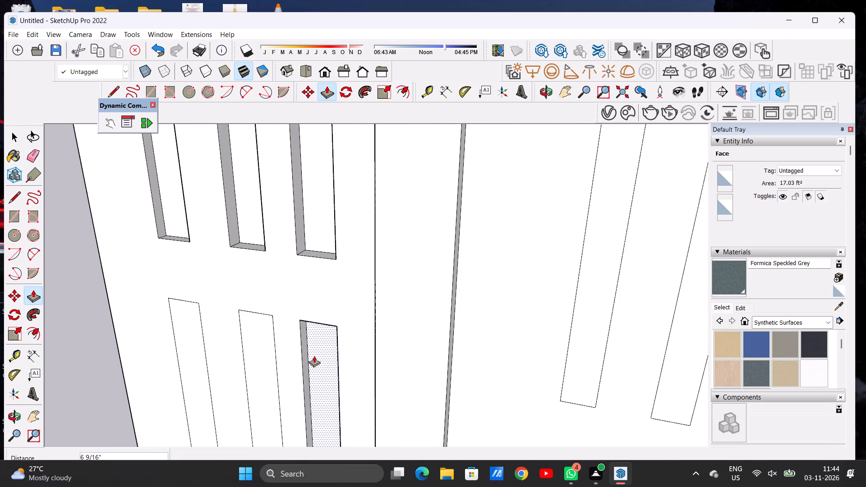
pyautogui.click(256, 367)
pyautogui.click(261, 357)
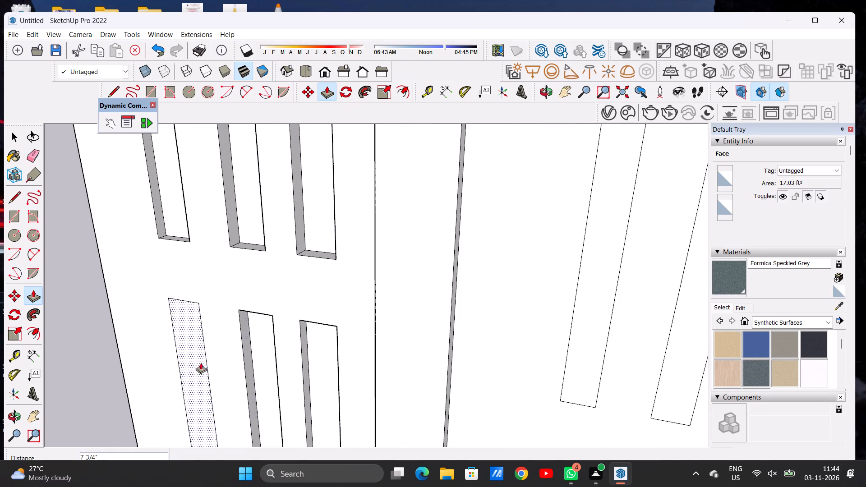
pyautogui.click(188, 372)
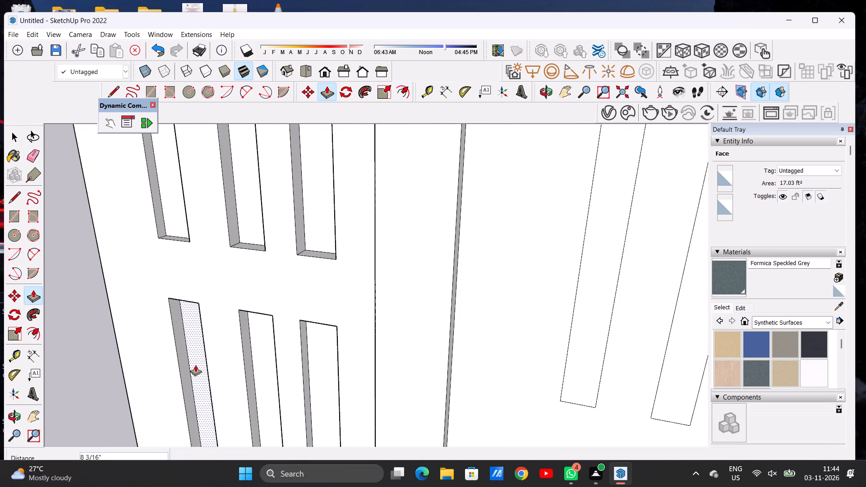
pyautogui.click(195, 365)
# Examine the side wall's recessed rectangle grid and raised L-band from several angles.
pyautogui.press('space')
pyautogui.write('O')
pyautogui.moveTo(204, 368); pyautogui.dragTo(237, 354)
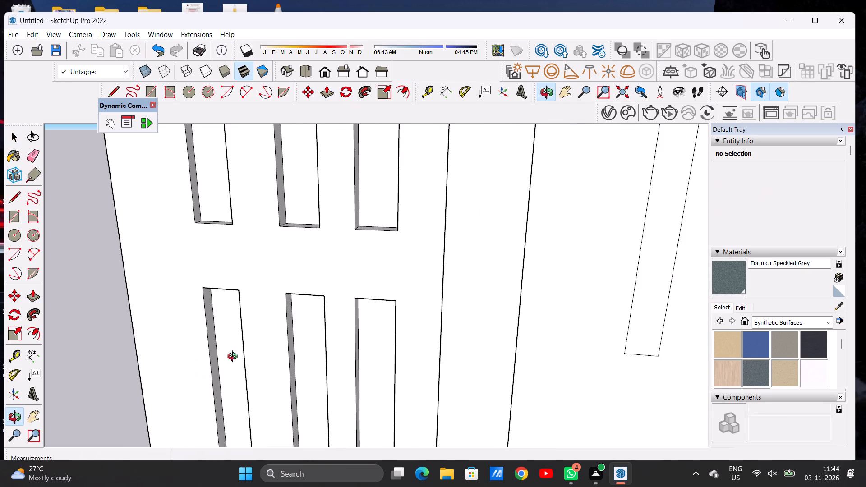
pyautogui.scroll(-14, 227, 363)
pyautogui.scroll(1, 243, 356)
pyautogui.scroll(-3, 246, 354)
pyautogui.moveTo(262, 359); pyautogui.dragTo(312, 317)
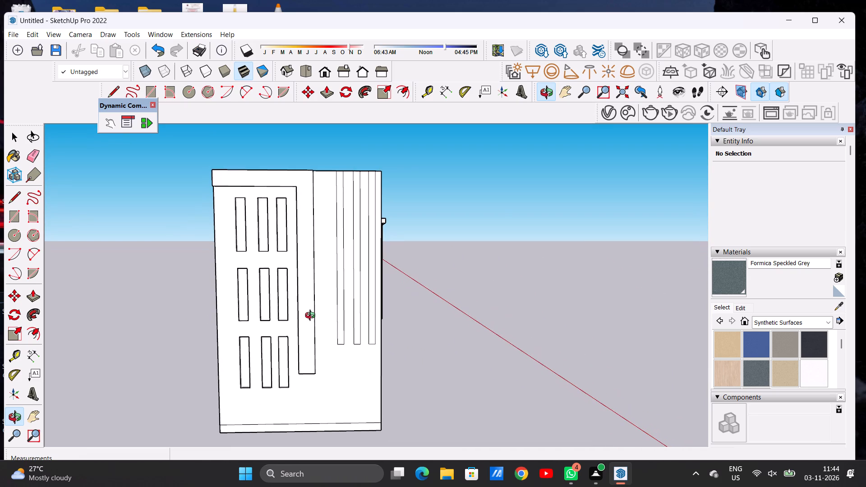
pyautogui.scroll(-7, 312, 317)
pyautogui.moveTo(284, 322); pyautogui.dragTo(217, 333)
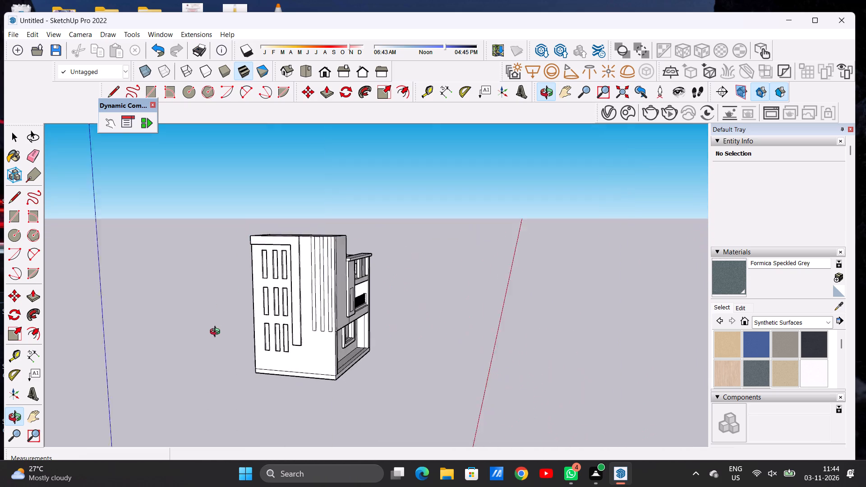
pyautogui.moveTo(217, 333); pyautogui.dragTo(184, 368)
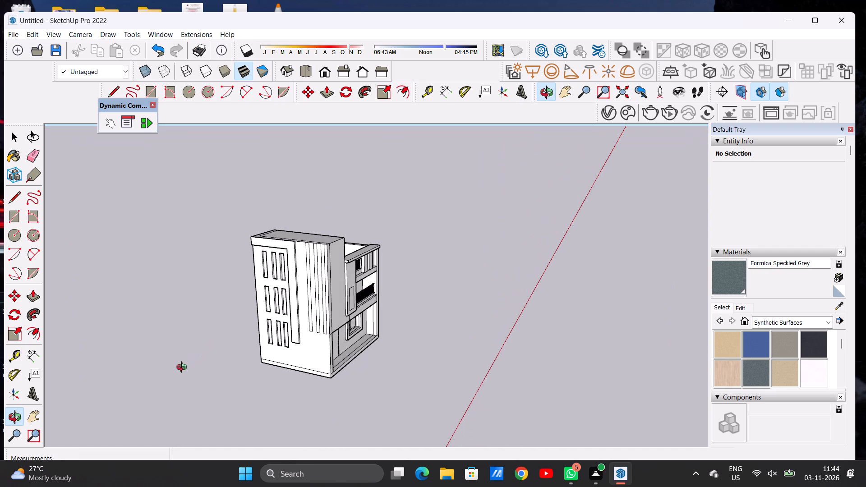
# Push/Pull the three tall vertical strips near the front of the side wall outward by about 7 5/8" each.
pyautogui.scroll(7, 323, 259)
pyautogui.moveTo(323, 273); pyautogui.dragTo(297, 280)
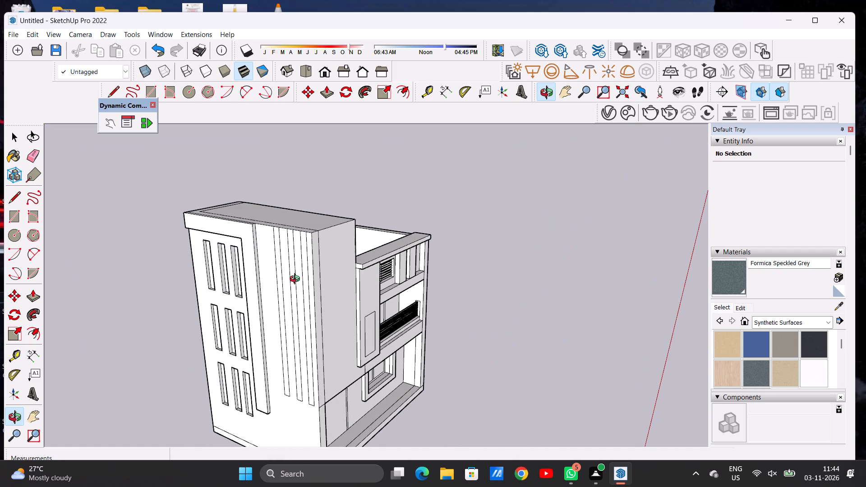
pyautogui.scroll(1, 313, 262)
pyautogui.scroll(-1, 313, 262)
pyautogui.scroll(3, 313, 262)
pyautogui.scroll(-2, 313, 262)
pyautogui.scroll(4, 313, 262)
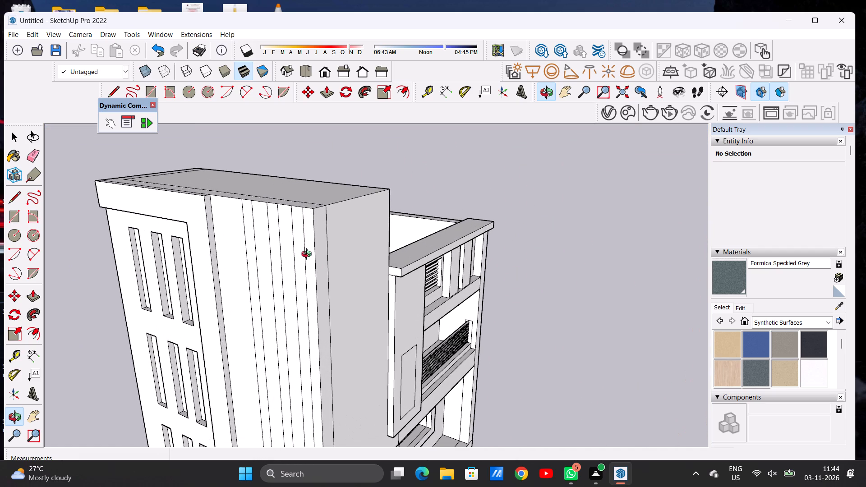
pyautogui.press('space')
pyautogui.press('p')
pyautogui.scroll(2, 296, 211)
pyautogui.scroll(-1, 296, 211)
pyautogui.scroll(1, 296, 211)
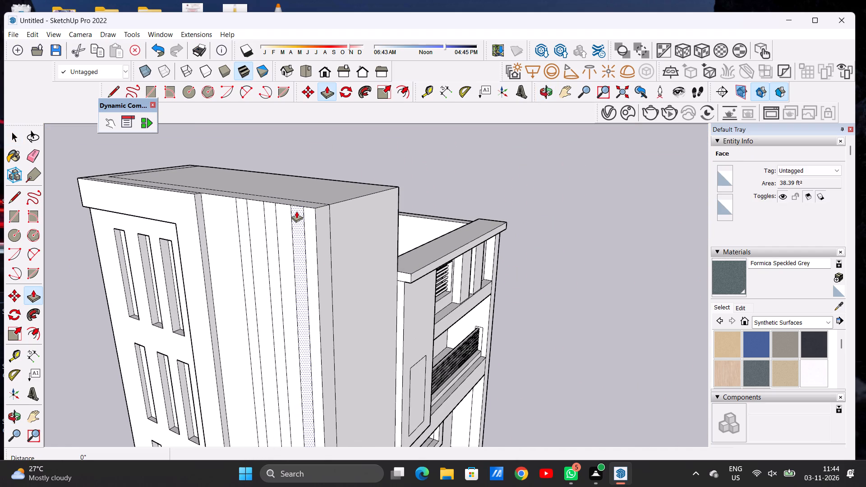
pyautogui.click(296, 211)
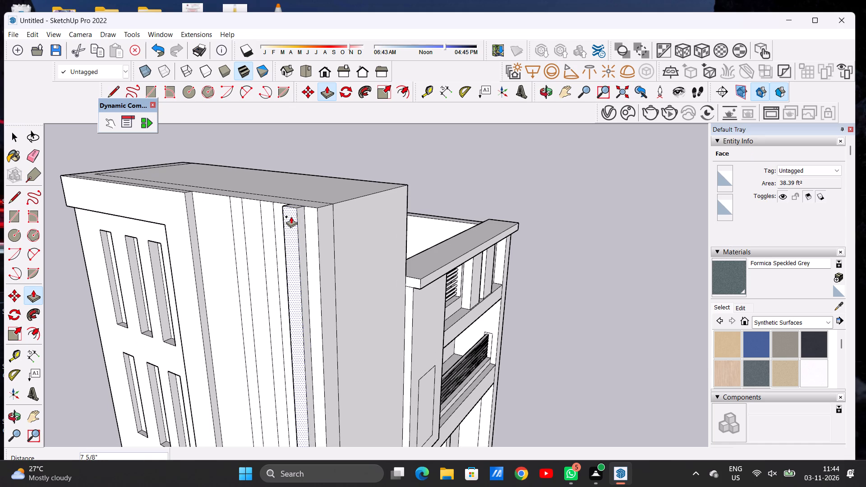
pyautogui.click(291, 216)
pyautogui.scroll(-5, 295, 232)
pyautogui.scroll(15, 281, 215)
pyautogui.click(280, 214)
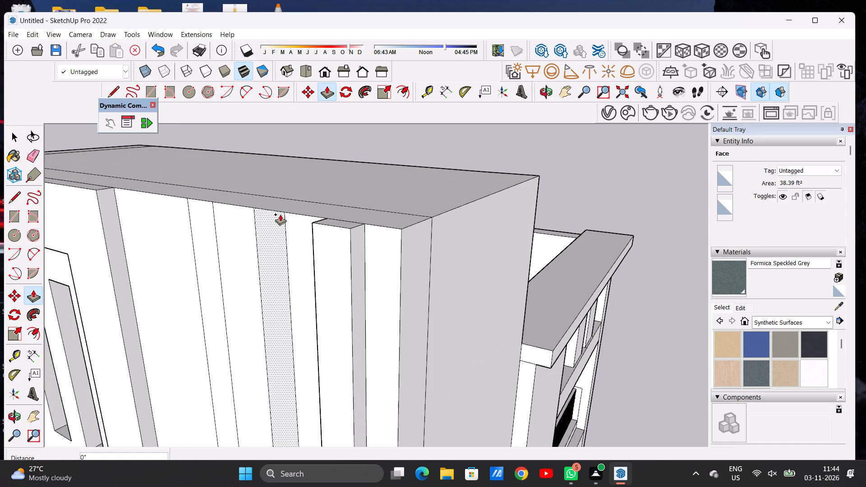
pyautogui.click(313, 223)
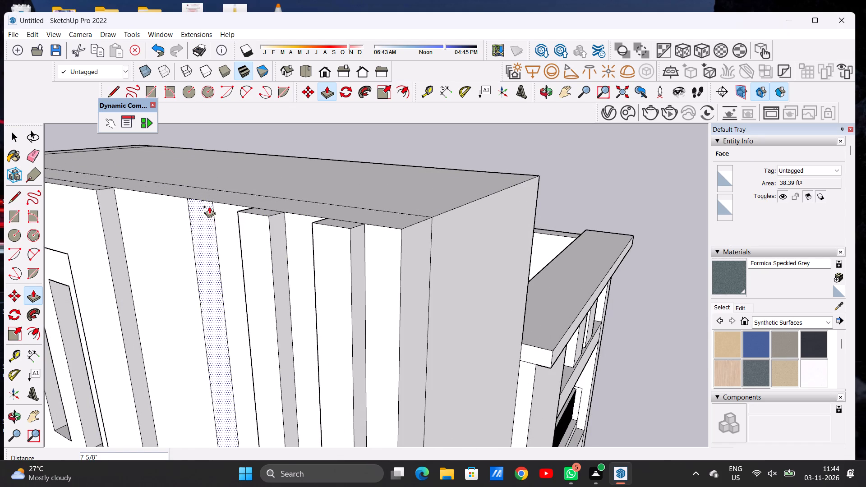
pyautogui.click(208, 206)
pyautogui.click(241, 215)
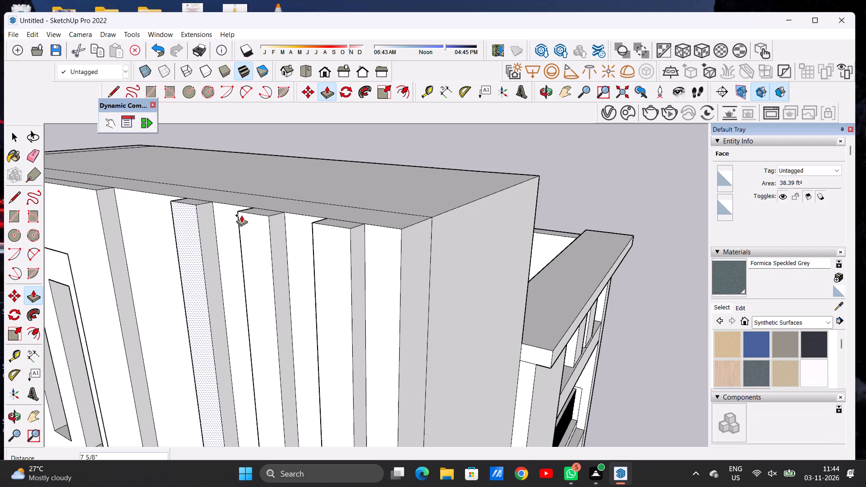
pyautogui.press('space')
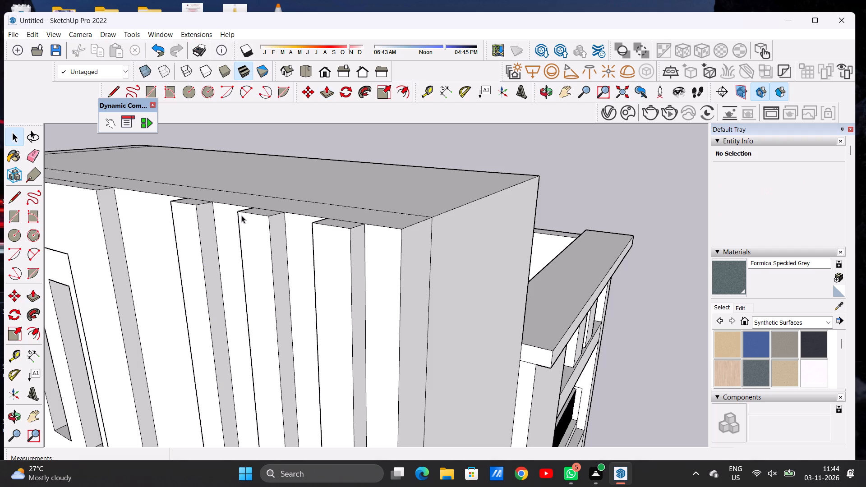
# Examine the raised strips, L-band and front facade together from several angles and distances.
pyautogui.press('o')
pyautogui.moveTo(285, 281); pyautogui.dragTo(362, 266)
pyautogui.scroll(-5, 338, 266)
pyautogui.scroll(1, 338, 266)
pyautogui.scroll(-9, 338, 266)
pyautogui.scroll(2, 331, 255)
pyautogui.scroll(-9, 331, 255)
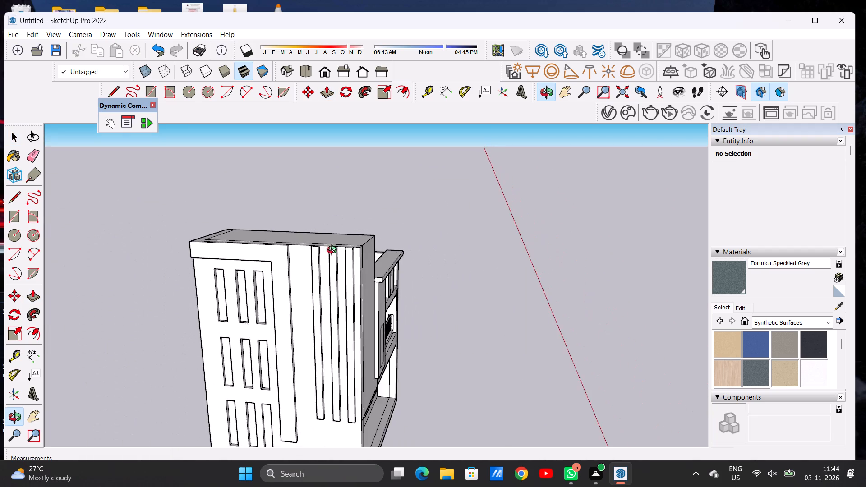
pyautogui.scroll(-7, 334, 251)
pyautogui.moveTo(371, 321); pyautogui.dragTo(416, 292)
pyautogui.moveTo(396, 300); pyautogui.dragTo(201, 313)
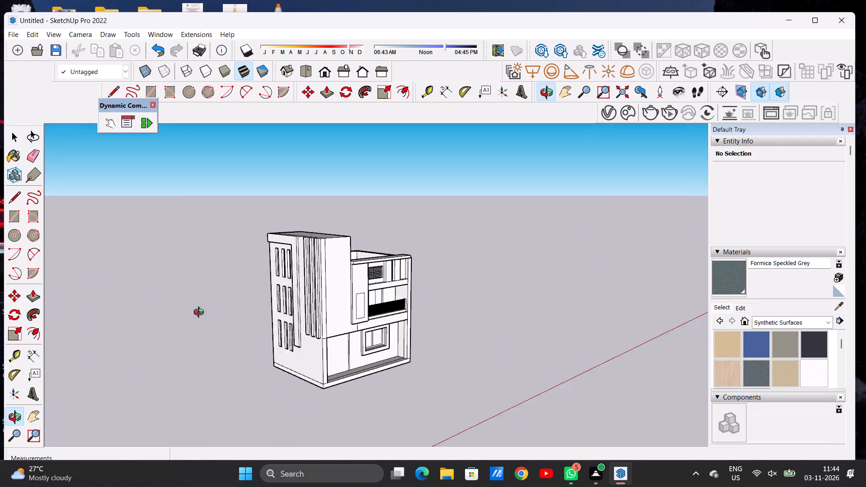
pyautogui.moveTo(201, 313); pyautogui.dragTo(380, 315)
pyautogui.scroll(-7, 327, 304)
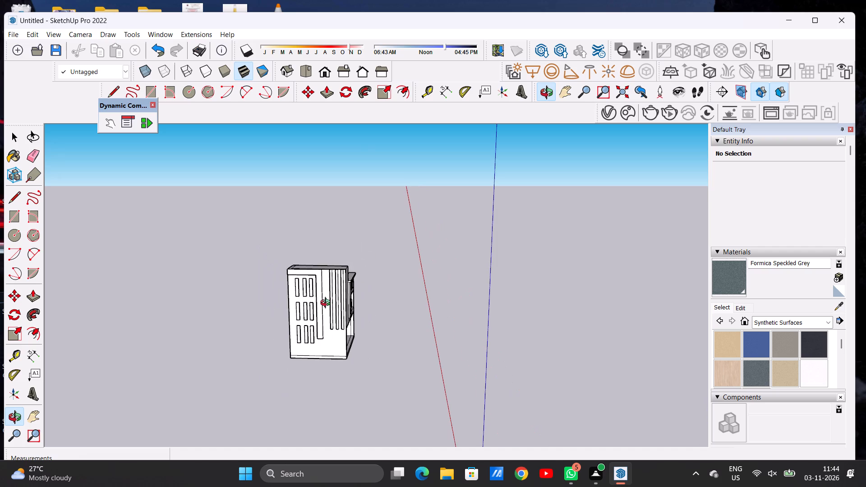
pyautogui.moveTo(352, 312); pyautogui.dragTo(254, 298)
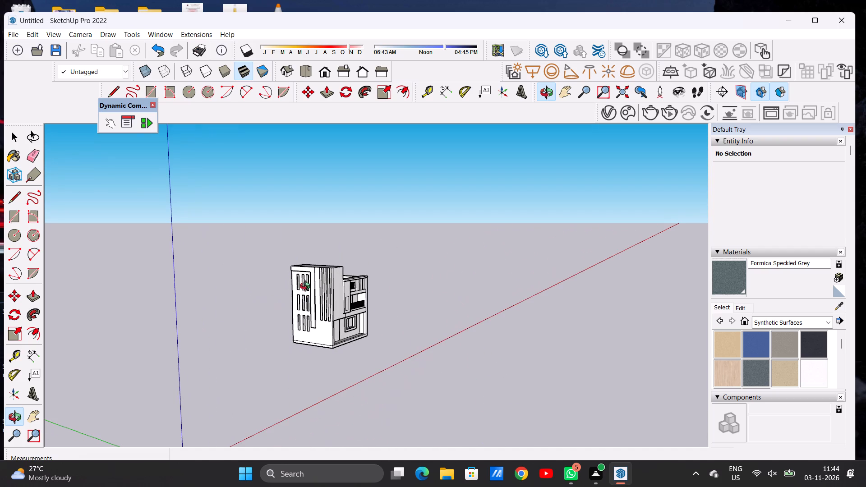
pyautogui.scroll(19, 307, 283)
pyautogui.moveTo(303, 287); pyautogui.dragTo(406, 289)
pyautogui.scroll(-7, 245, 306)
pyautogui.scroll(7, 289, 296)
pyautogui.scroll(-1, 319, 285)
pyautogui.scroll(4, 319, 285)
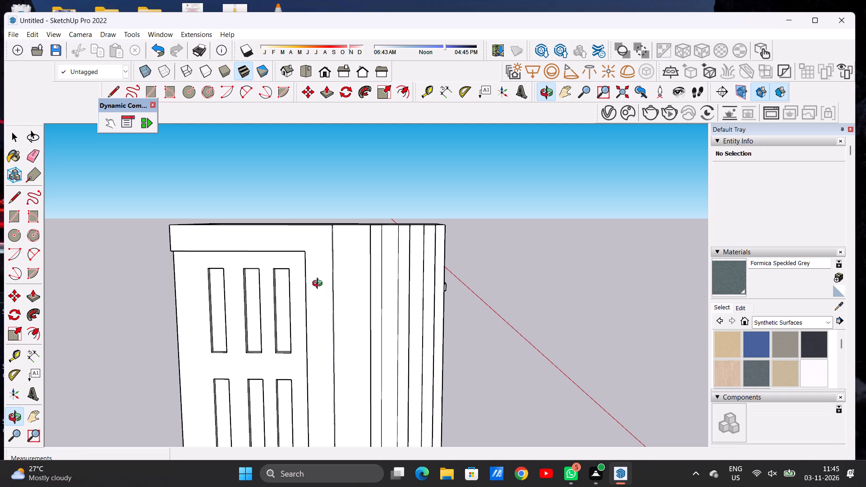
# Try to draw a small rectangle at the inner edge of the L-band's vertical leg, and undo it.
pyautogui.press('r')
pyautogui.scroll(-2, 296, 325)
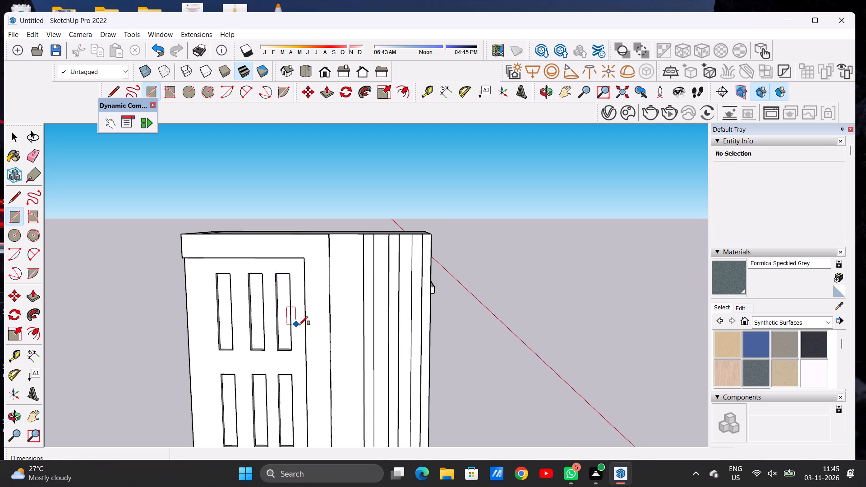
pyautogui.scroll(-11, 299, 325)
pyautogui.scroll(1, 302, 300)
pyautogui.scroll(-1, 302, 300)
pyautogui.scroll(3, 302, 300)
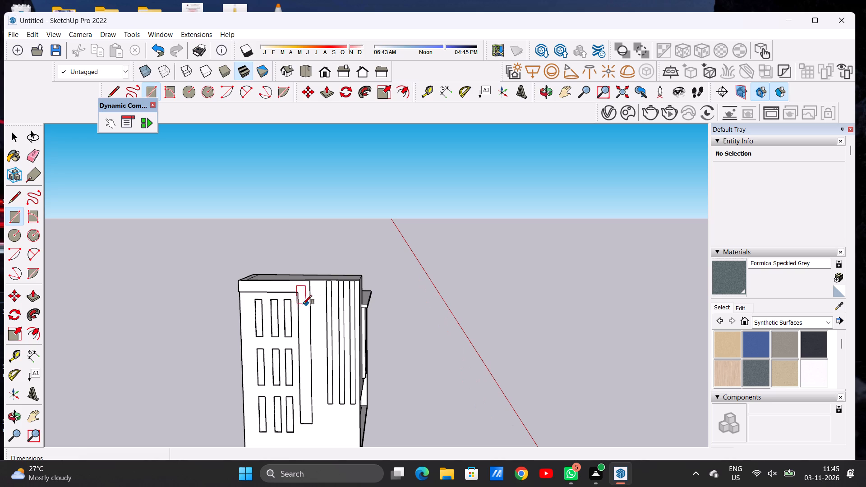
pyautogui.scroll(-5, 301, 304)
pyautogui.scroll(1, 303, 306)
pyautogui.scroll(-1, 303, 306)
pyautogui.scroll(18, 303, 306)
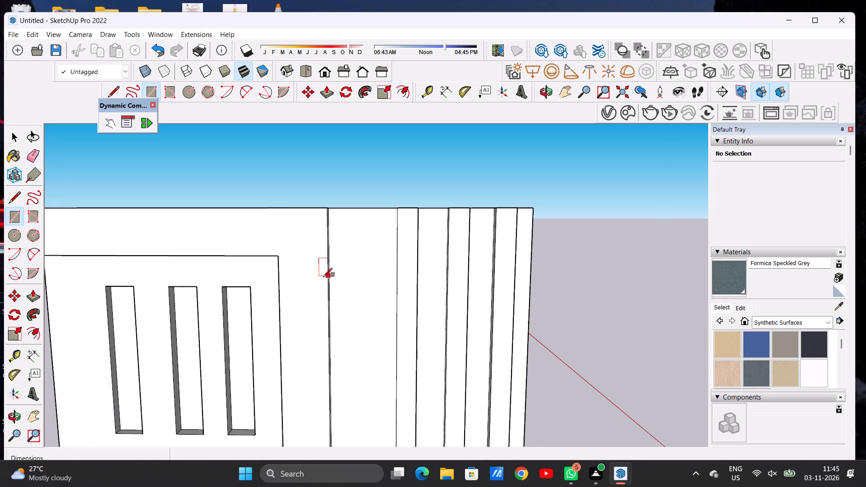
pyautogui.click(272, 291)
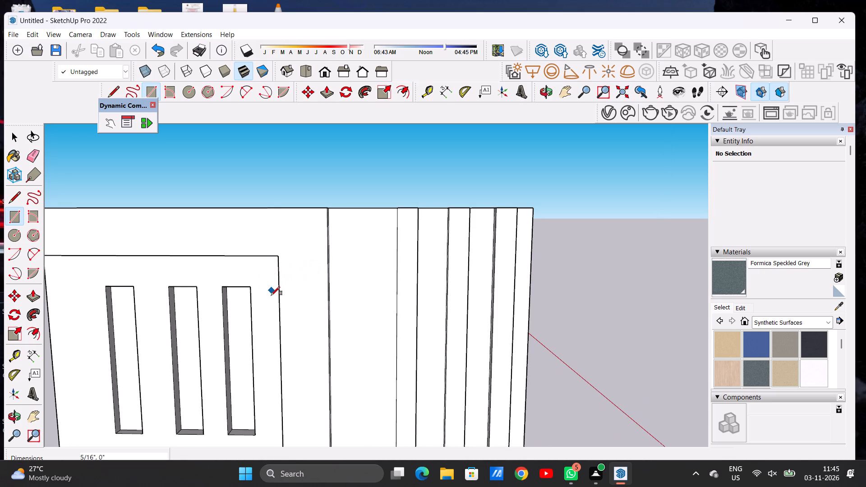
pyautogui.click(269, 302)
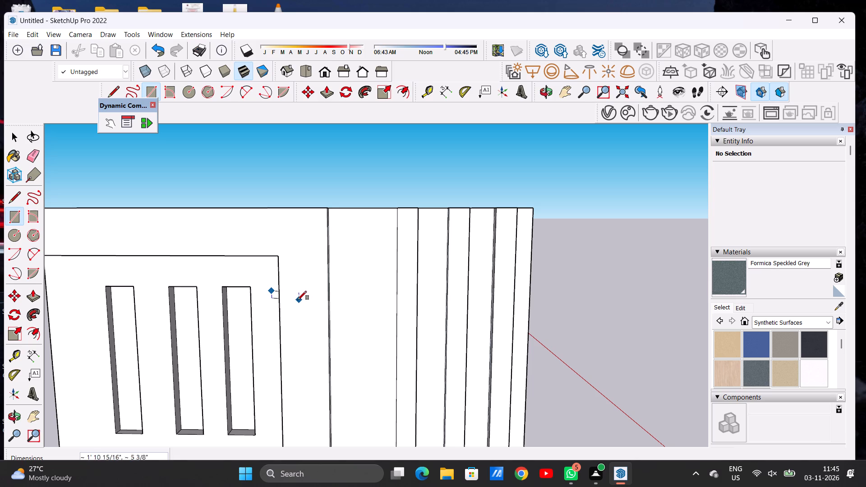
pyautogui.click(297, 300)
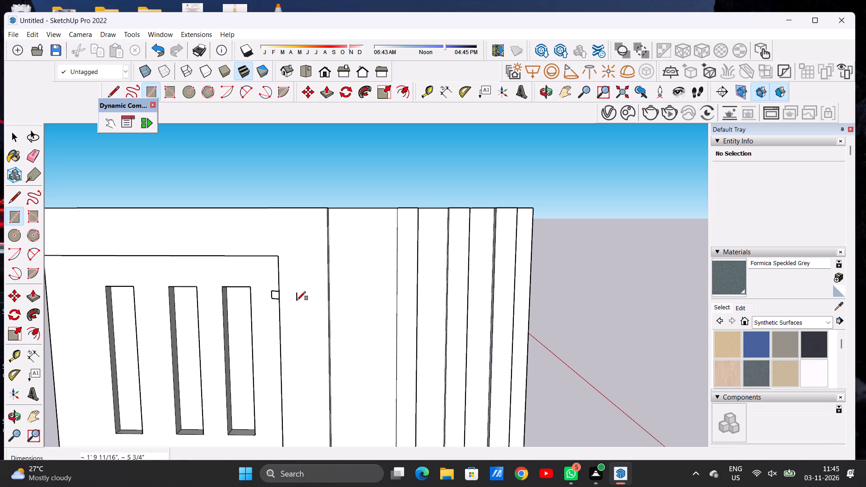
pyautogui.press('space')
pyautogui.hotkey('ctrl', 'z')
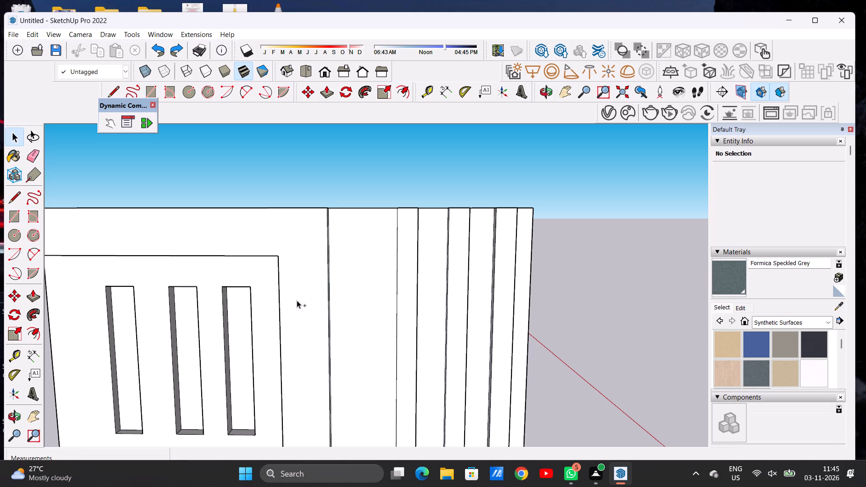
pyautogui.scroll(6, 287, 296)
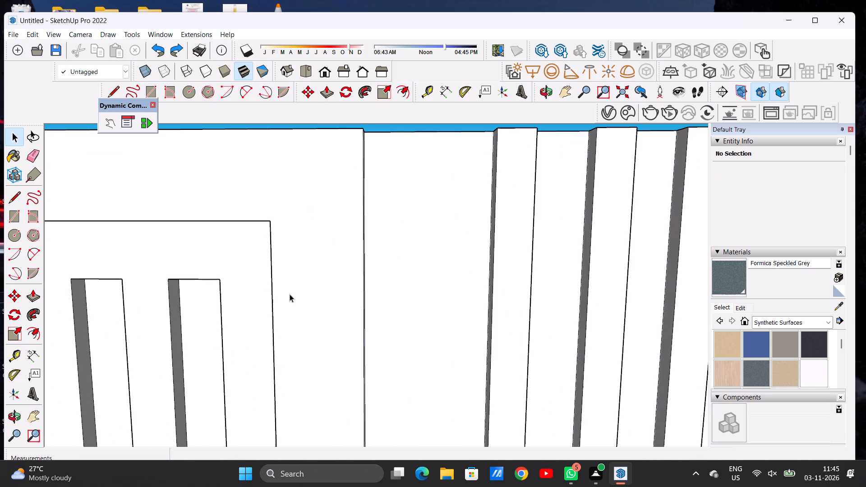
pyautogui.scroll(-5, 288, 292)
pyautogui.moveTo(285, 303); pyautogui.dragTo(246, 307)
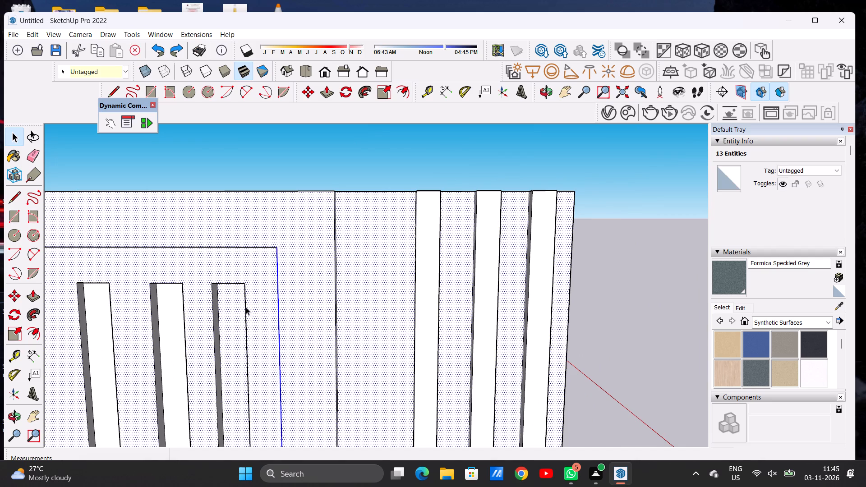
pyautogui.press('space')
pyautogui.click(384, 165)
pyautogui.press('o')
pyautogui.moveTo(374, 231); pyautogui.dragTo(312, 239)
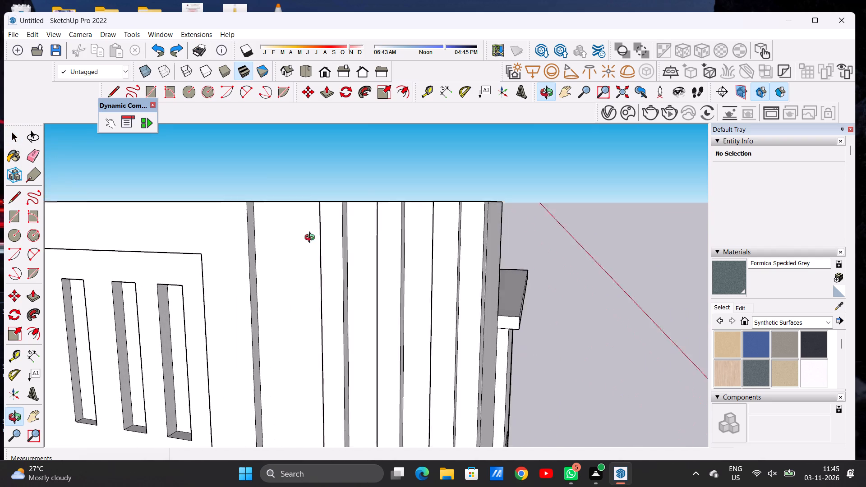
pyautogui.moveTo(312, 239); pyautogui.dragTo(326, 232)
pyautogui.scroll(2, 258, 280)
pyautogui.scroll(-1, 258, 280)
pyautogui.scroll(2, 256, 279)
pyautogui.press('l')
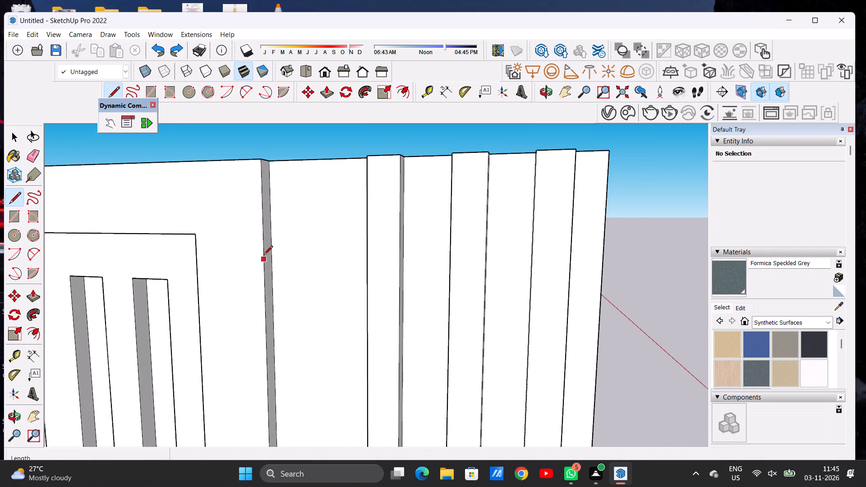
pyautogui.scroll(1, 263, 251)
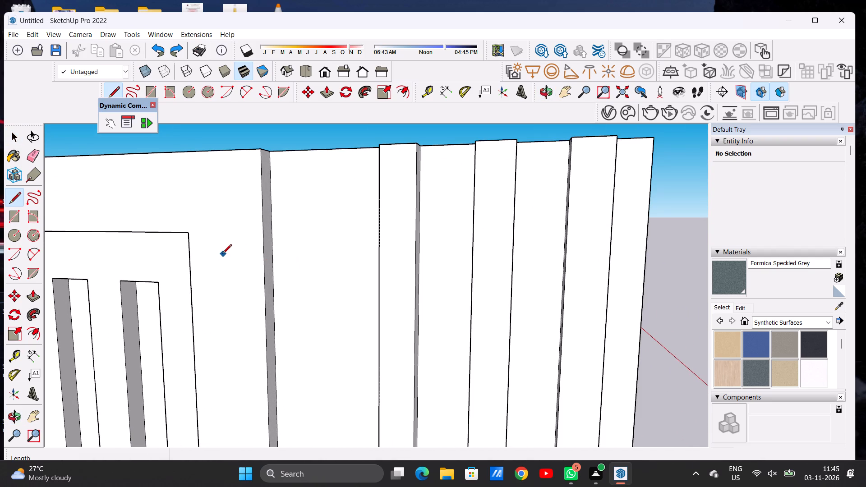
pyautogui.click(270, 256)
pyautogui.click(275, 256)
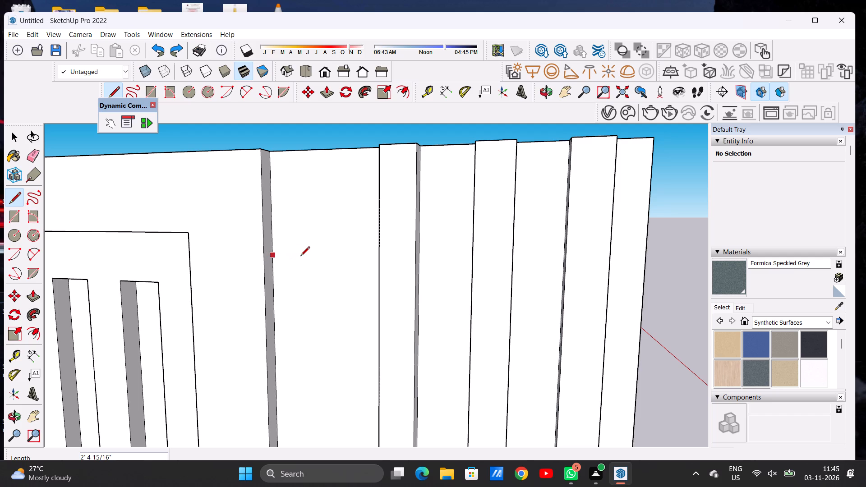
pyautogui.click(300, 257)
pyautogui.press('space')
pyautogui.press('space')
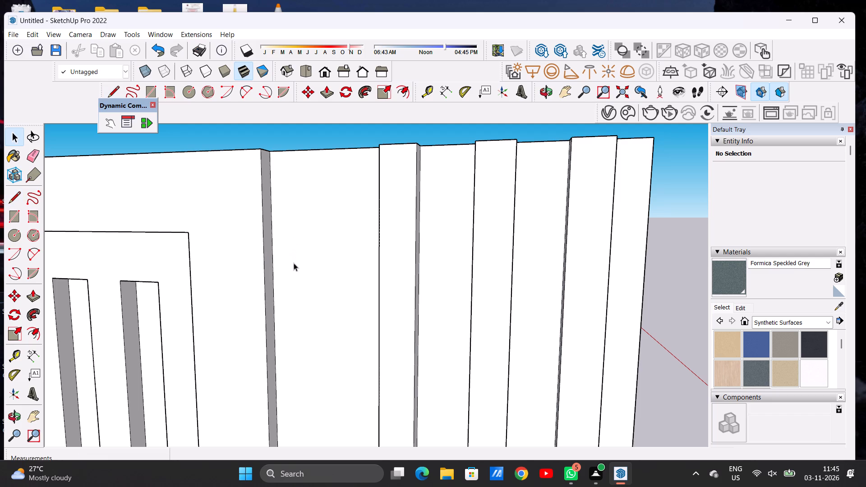
# Draw a small rectangle about 6 13/16" high with lines on the side wall, against the front edge of the L-band's vertical leg.
pyautogui.write('L')
pyautogui.scroll(3, 276, 255)
pyautogui.click(271, 256)
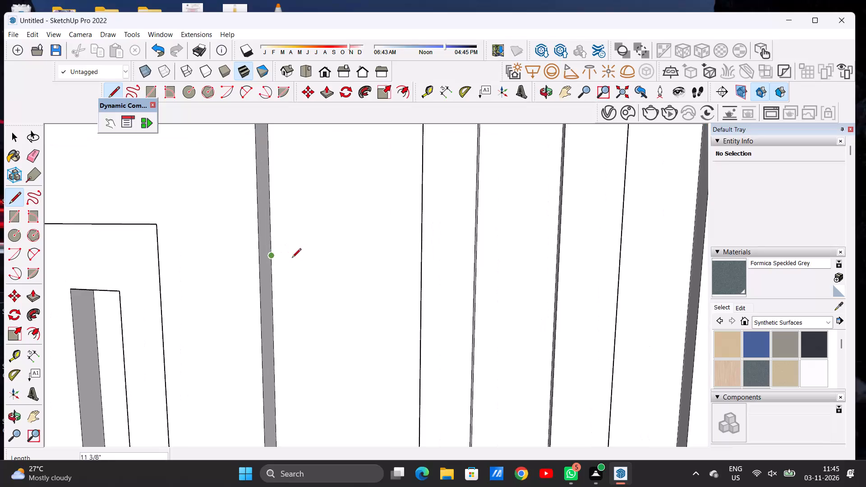
pyautogui.click(322, 259)
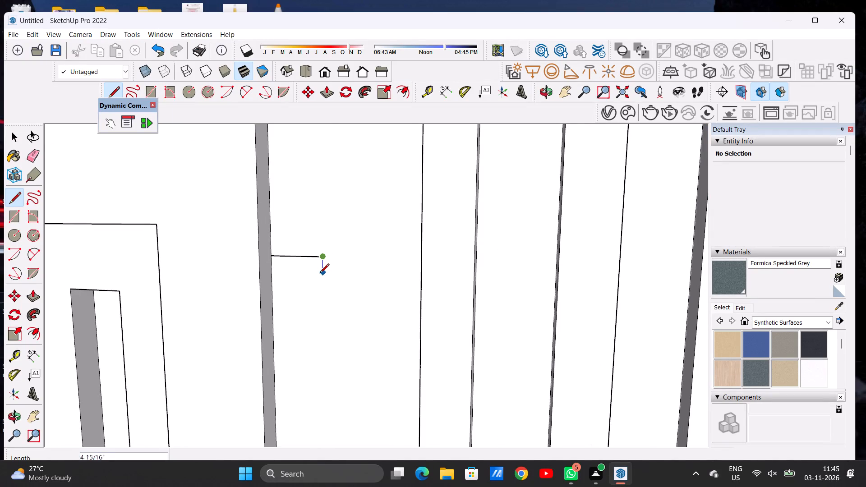
pyautogui.click(319, 279)
pyautogui.click(276, 275)
pyautogui.press('space')
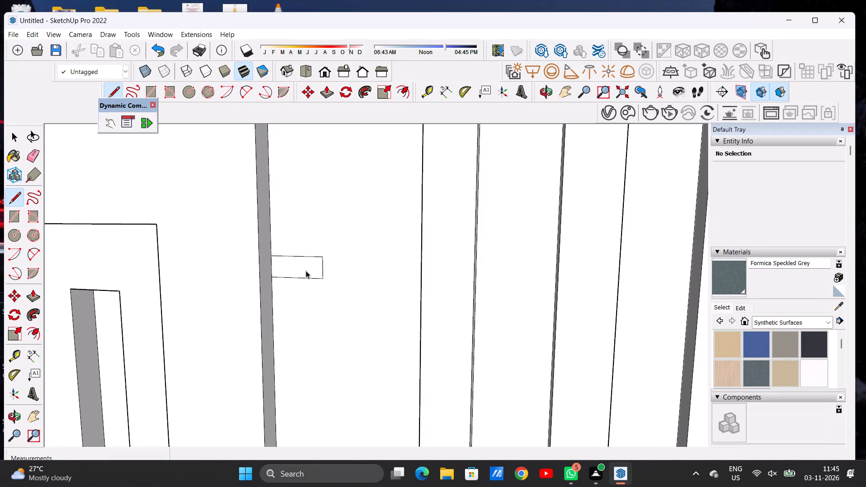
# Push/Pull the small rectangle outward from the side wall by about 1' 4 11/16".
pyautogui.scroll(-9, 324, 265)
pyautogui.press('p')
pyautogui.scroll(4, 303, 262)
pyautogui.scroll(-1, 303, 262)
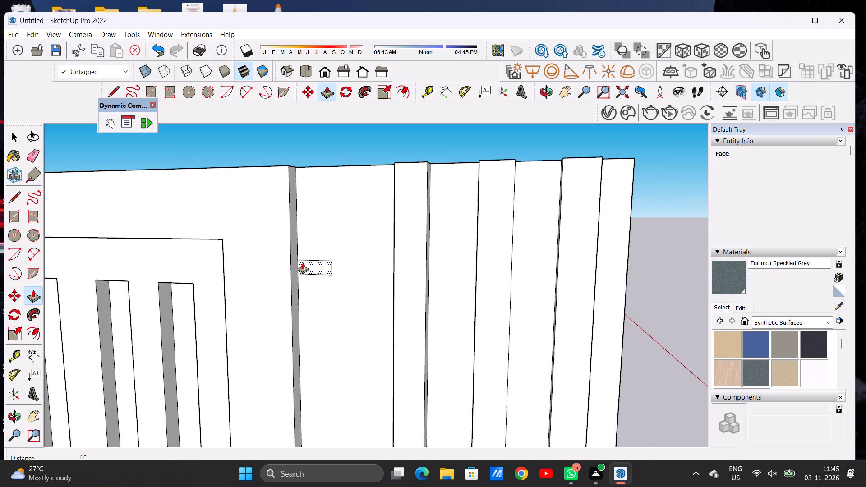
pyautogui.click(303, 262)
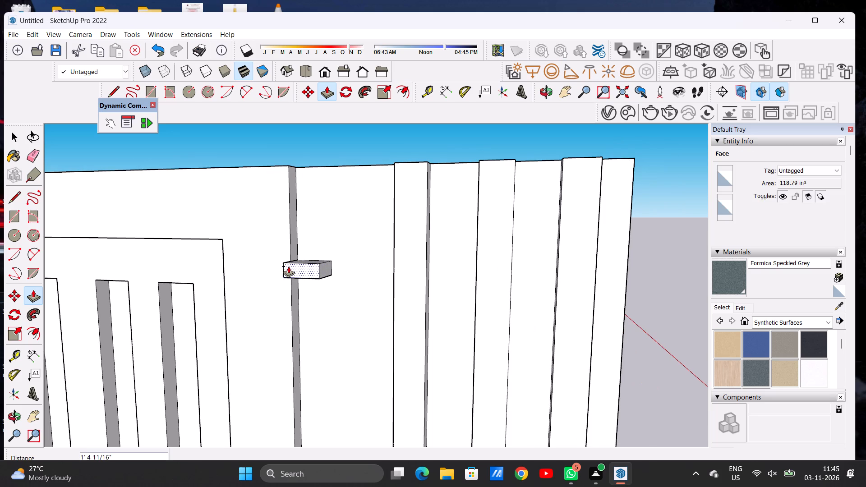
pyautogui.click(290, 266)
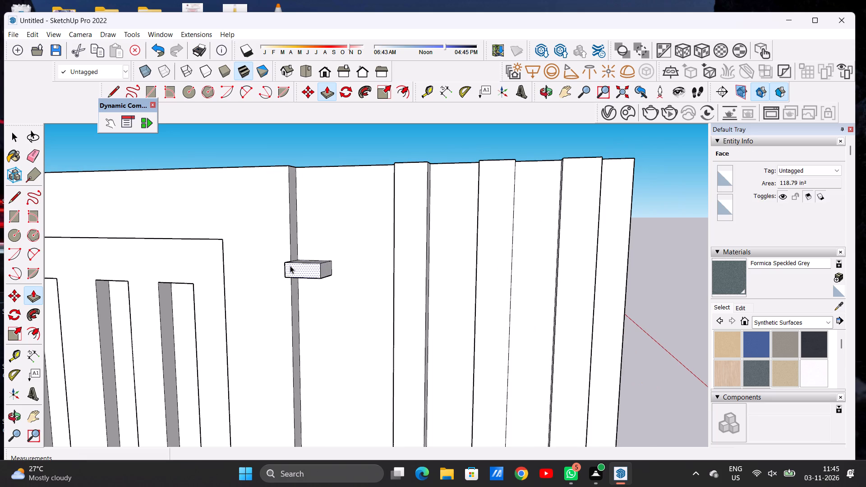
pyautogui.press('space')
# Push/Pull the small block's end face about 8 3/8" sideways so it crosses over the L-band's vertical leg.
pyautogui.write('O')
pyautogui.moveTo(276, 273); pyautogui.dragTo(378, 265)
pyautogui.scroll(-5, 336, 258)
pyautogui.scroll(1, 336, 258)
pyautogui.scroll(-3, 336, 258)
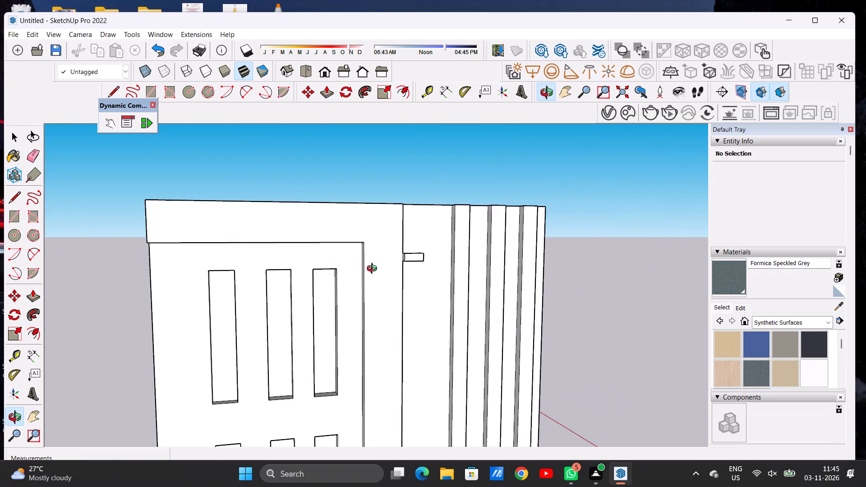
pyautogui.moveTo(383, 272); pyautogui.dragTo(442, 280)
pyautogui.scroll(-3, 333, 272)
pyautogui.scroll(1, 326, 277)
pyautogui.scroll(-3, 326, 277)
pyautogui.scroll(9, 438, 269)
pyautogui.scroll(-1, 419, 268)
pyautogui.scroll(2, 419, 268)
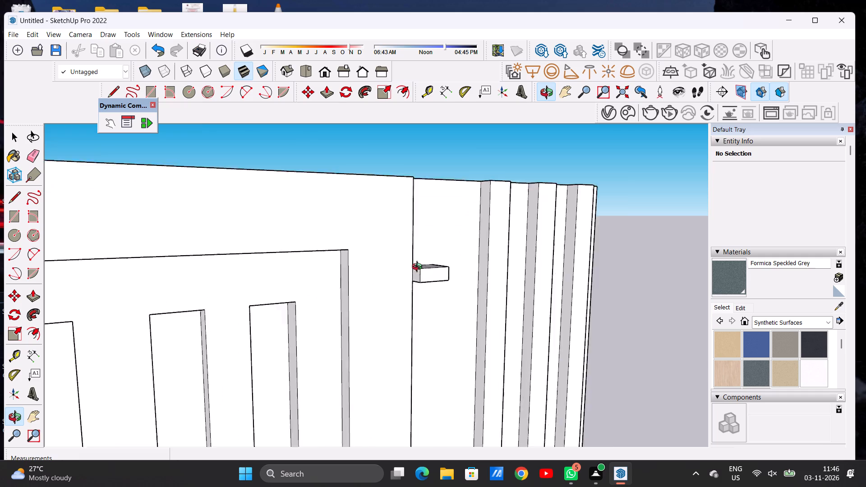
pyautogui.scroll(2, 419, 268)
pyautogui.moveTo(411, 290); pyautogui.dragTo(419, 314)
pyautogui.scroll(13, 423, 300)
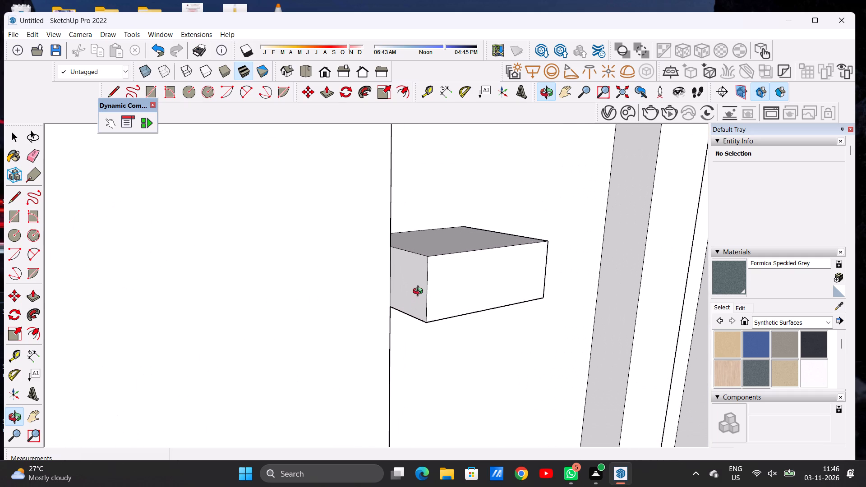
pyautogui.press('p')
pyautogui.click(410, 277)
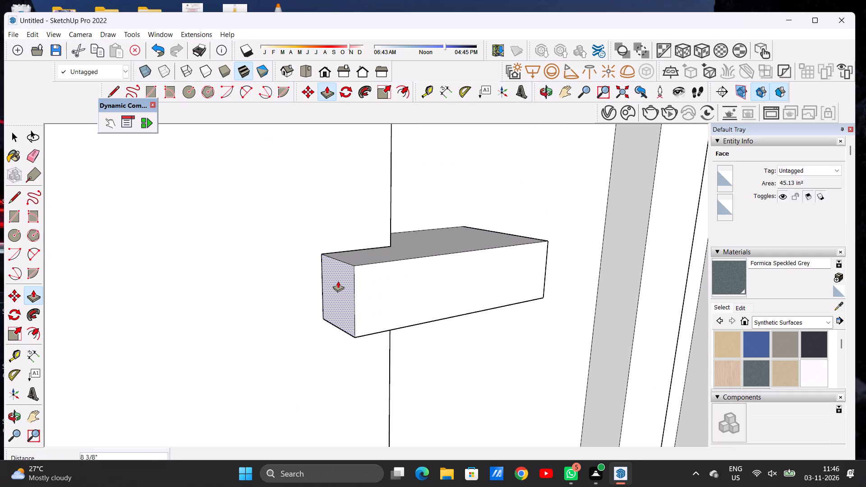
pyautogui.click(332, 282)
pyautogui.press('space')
# Examine the small block crossing the L-band's edge from several angles and distances.
pyautogui.scroll(-9, 322, 288)
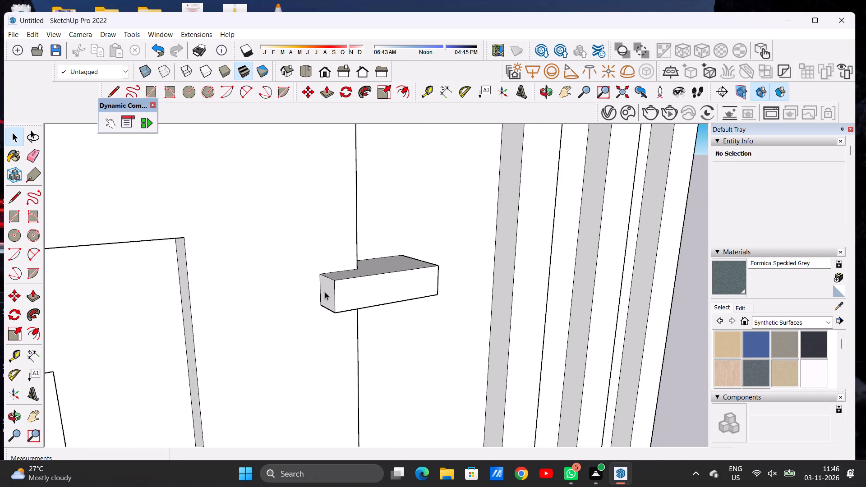
pyautogui.press('o')
pyautogui.moveTo(354, 299); pyautogui.dragTo(224, 264)
pyautogui.scroll(-20, 279, 270)
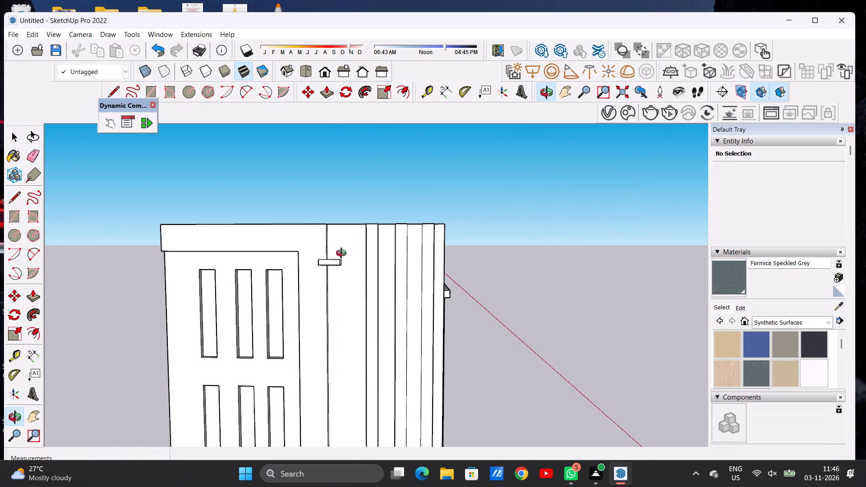
pyautogui.scroll(4, 323, 281)
pyautogui.scroll(-2, 323, 281)
pyautogui.scroll(1, 323, 281)
pyautogui.scroll(-2, 356, 266)
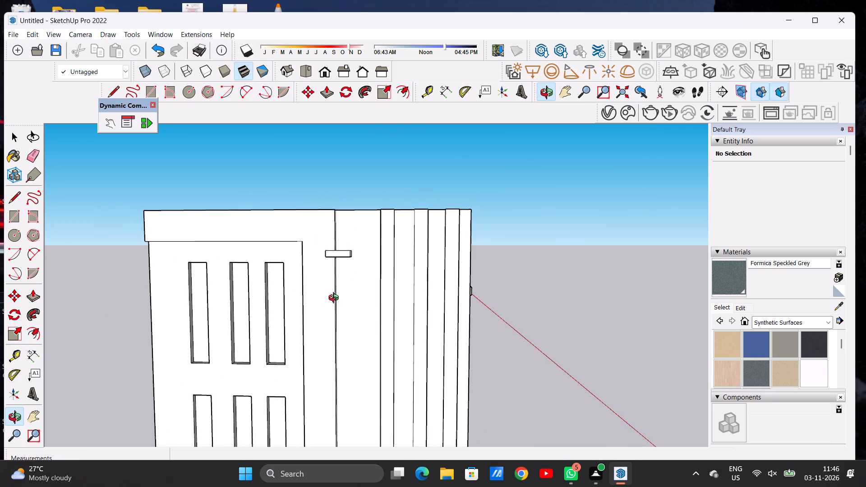
pyautogui.moveTo(321, 285); pyautogui.dragTo(327, 296)
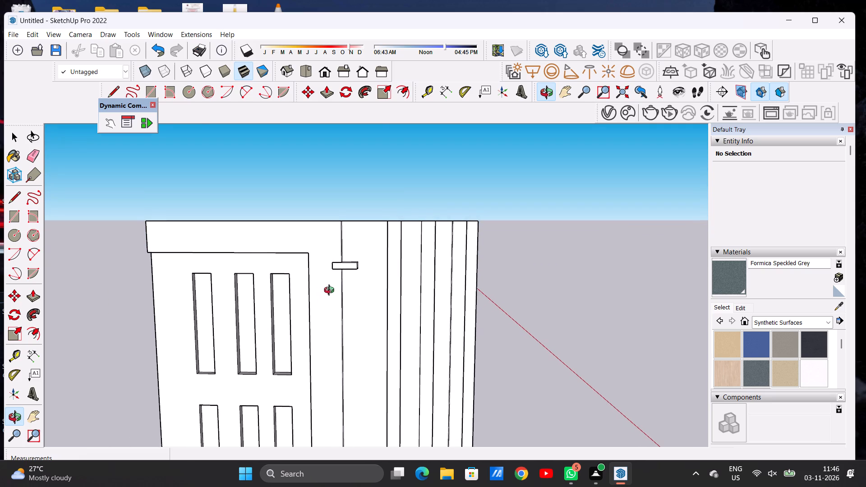
pyautogui.scroll(10, 346, 275)
pyautogui.moveTo(321, 325); pyautogui.dragTo(324, 319)
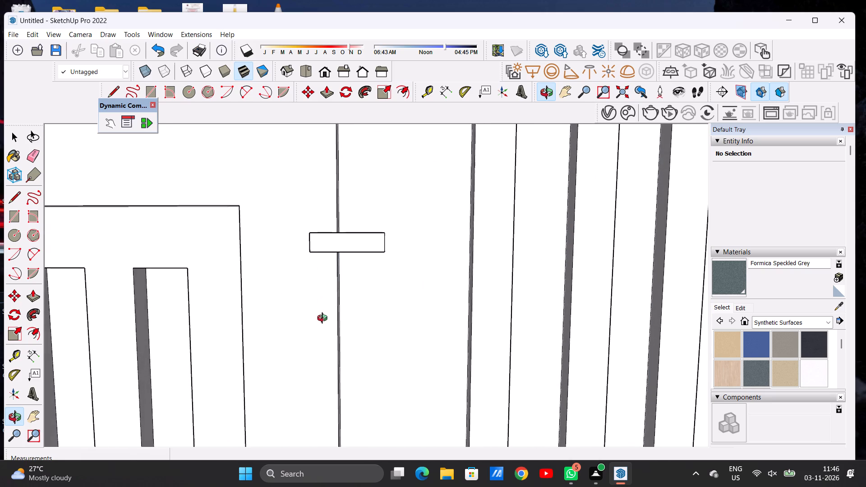
pyautogui.scroll(-11, 338, 306)
pyautogui.scroll(1, 339, 309)
pyautogui.scroll(-1, 339, 309)
pyautogui.scroll(2, 339, 309)
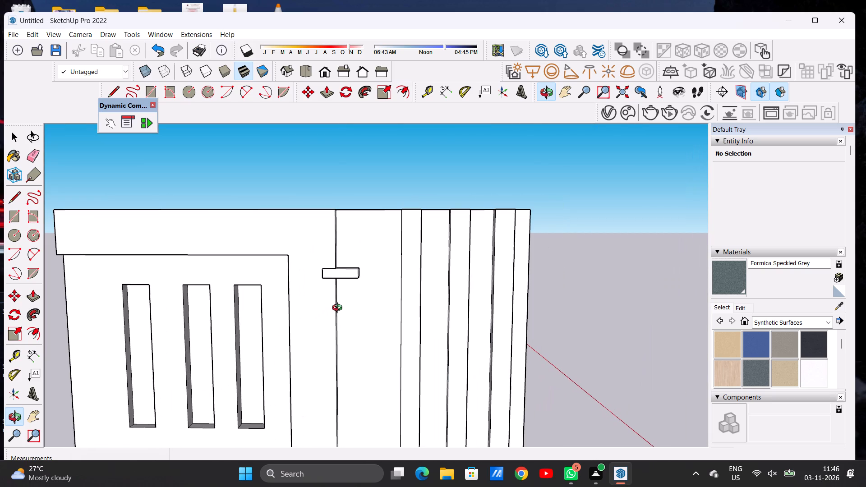
pyautogui.scroll(1, 339, 309)
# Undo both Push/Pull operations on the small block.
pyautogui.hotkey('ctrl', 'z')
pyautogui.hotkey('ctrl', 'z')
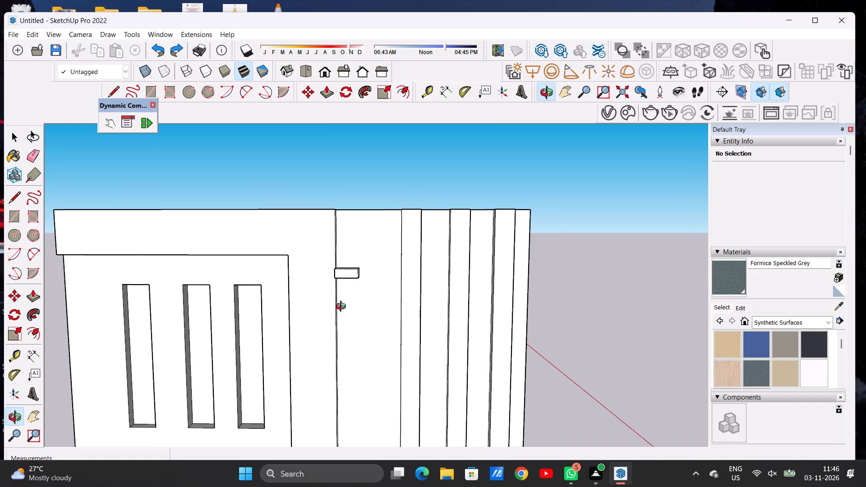
# Copy the small rectangle, with its edges, straight down along the L-band's vertical leg by about 3' 2".
pyautogui.scroll(2, 348, 287)
pyautogui.scroll(-1, 348, 287)
pyautogui.scroll(3, 348, 287)
pyautogui.press('space')
pyautogui.doubleClick(350, 262)
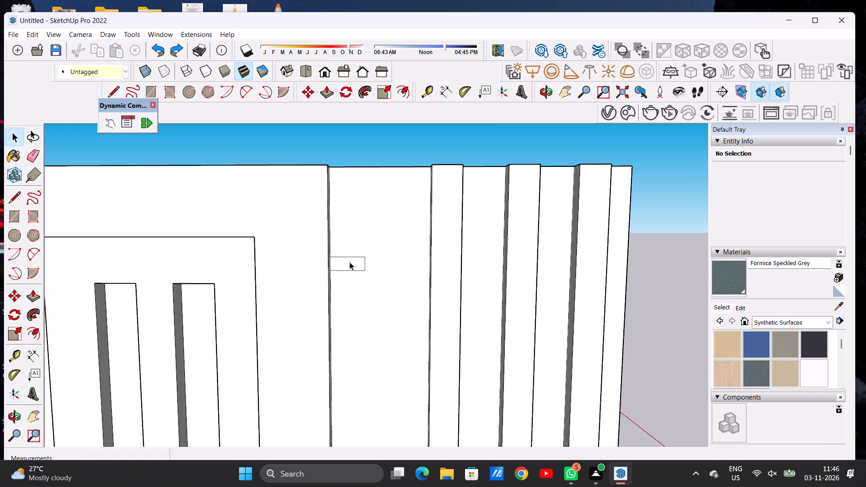
pyautogui.press('m')
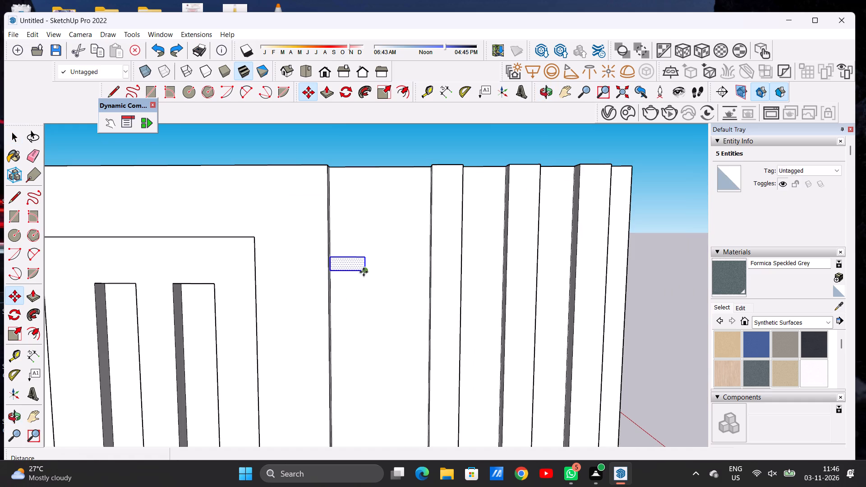
pyautogui.click(364, 272)
pyautogui.scroll(-8, 360, 291)
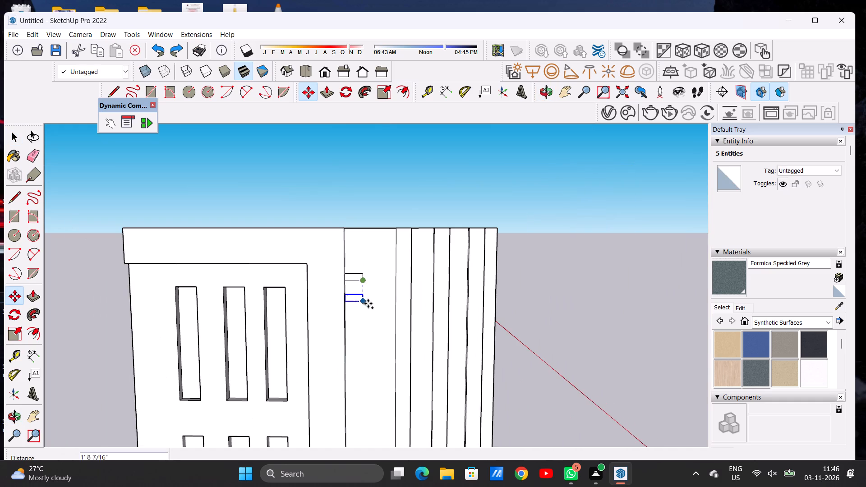
pyautogui.scroll(2, 363, 322)
pyautogui.scroll(-1, 363, 322)
pyautogui.scroll(2, 363, 322)
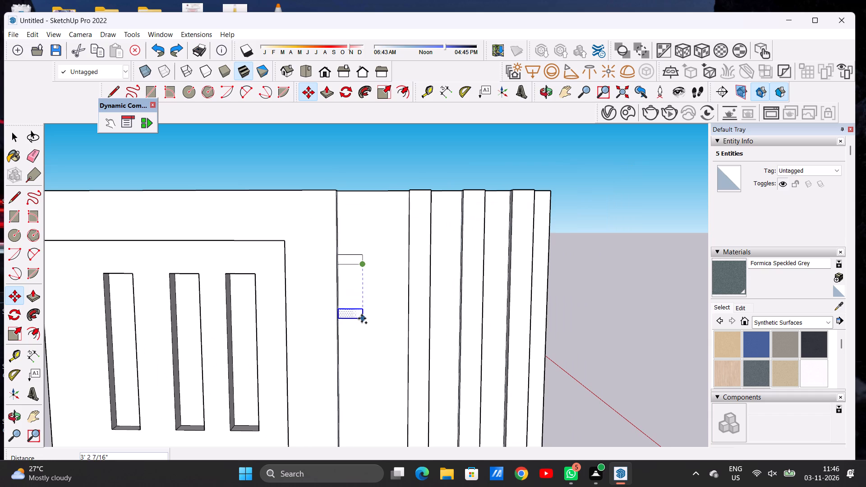
pyautogui.click(362, 318)
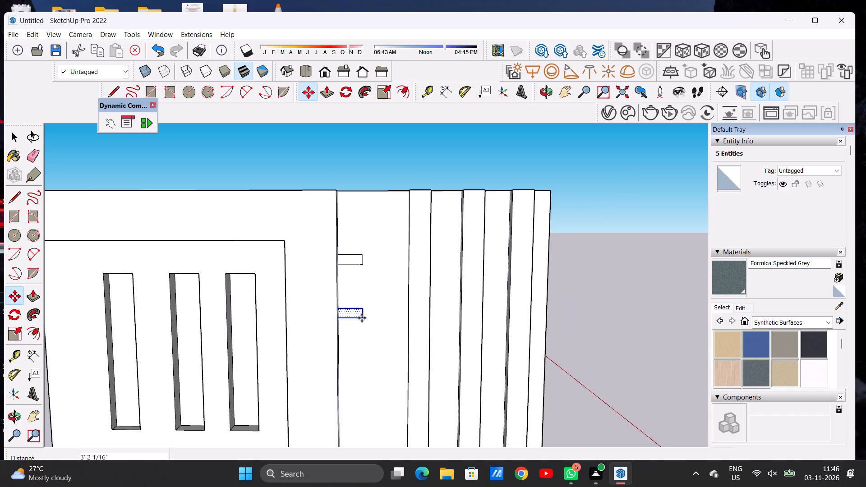
# Copy the second small rectangle straight down along the L-band's edge by about 3' 4" for a third one.
pyautogui.click(362, 318)
pyautogui.scroll(-5, 370, 355)
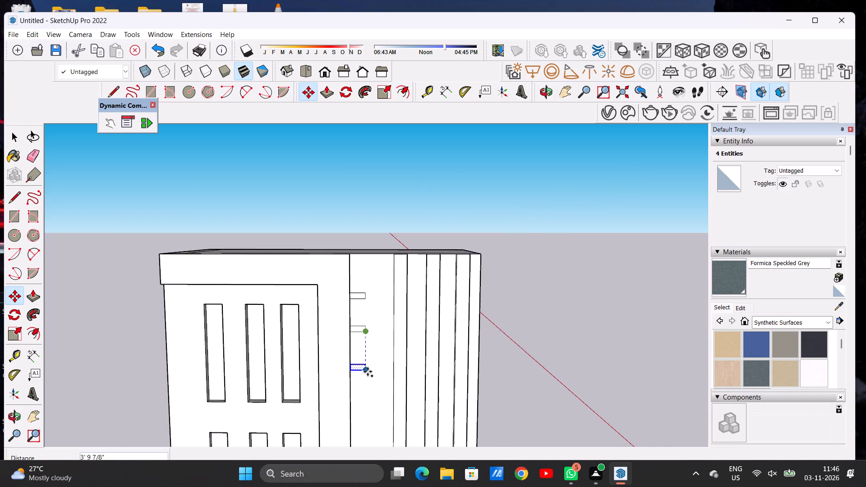
pyautogui.scroll(3, 368, 372)
pyautogui.scroll(-1, 368, 372)
pyautogui.scroll(1, 368, 372)
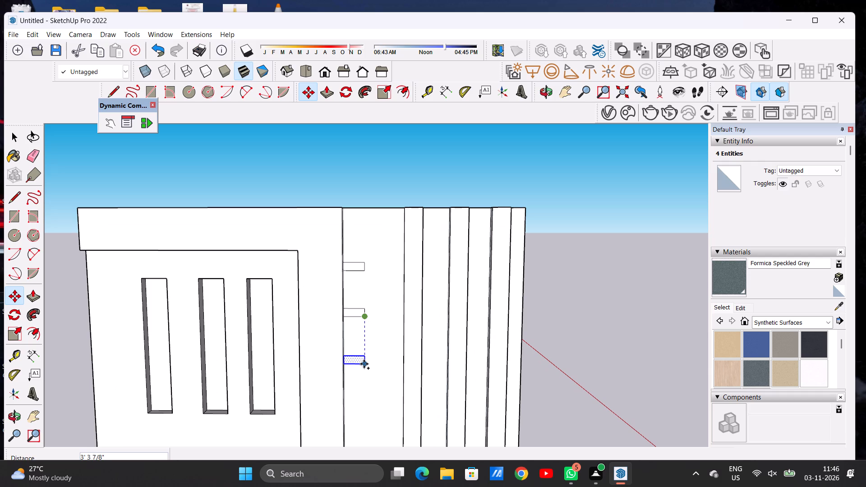
pyautogui.click(364, 363)
# Copy the third small rectangle straight down along the L-band's edge to place a fourth one.
pyautogui.scroll(-7, 317, 323)
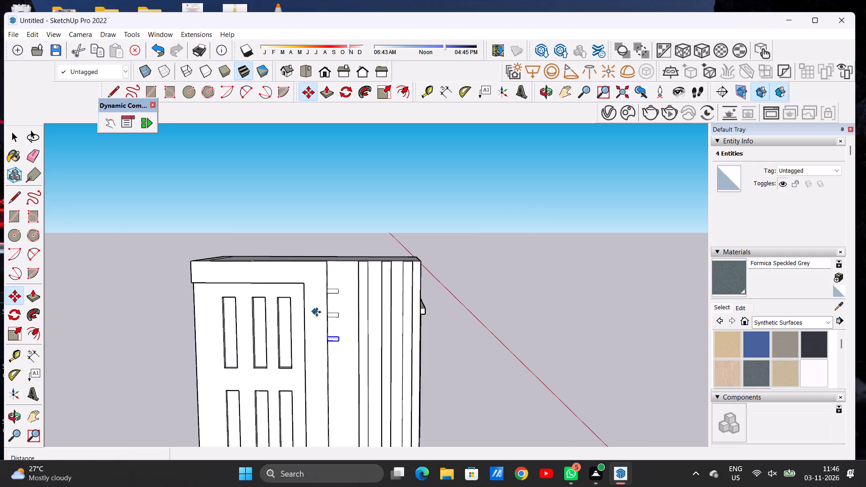
pyautogui.scroll(-8, 334, 301)
pyautogui.scroll(4, 337, 347)
pyautogui.scroll(-1, 337, 347)
pyautogui.scroll(14, 337, 347)
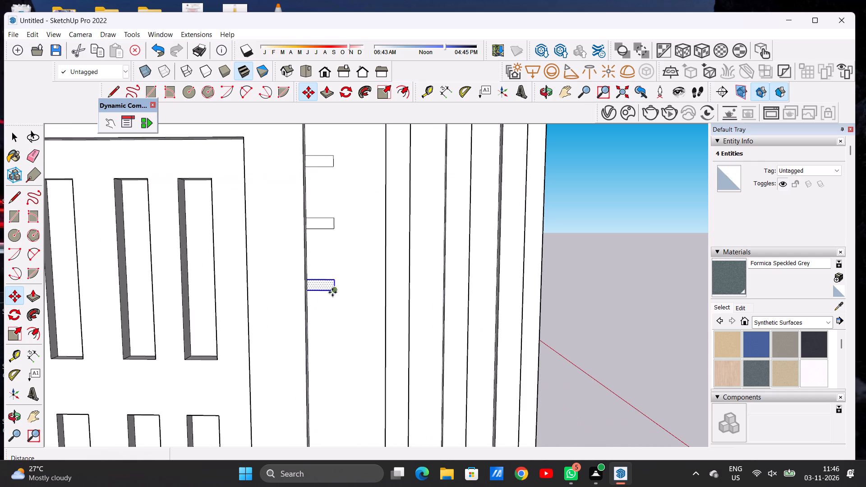
pyautogui.click(334, 291)
pyautogui.scroll(-8, 336, 330)
pyautogui.click(336, 349)
pyautogui.scroll(-2, 294, 285)
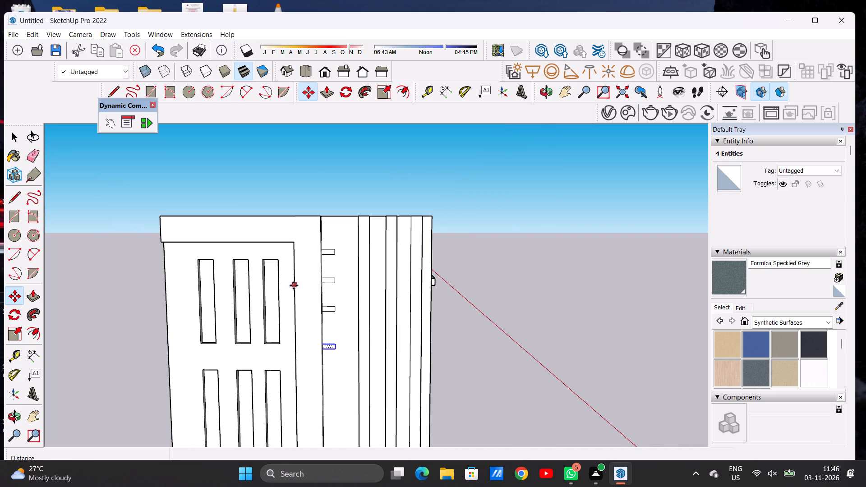
# Copy the fourth small rectangle straight down the L-band's edge by about 3' 11", and copy that one down by about 4' 7".
pyautogui.scroll(-6, 294, 285)
pyautogui.scroll(8, 313, 383)
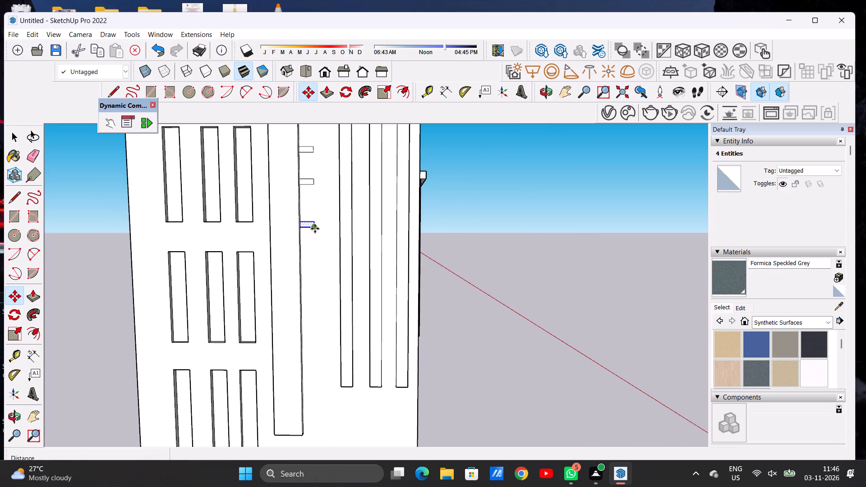
pyautogui.click(315, 229)
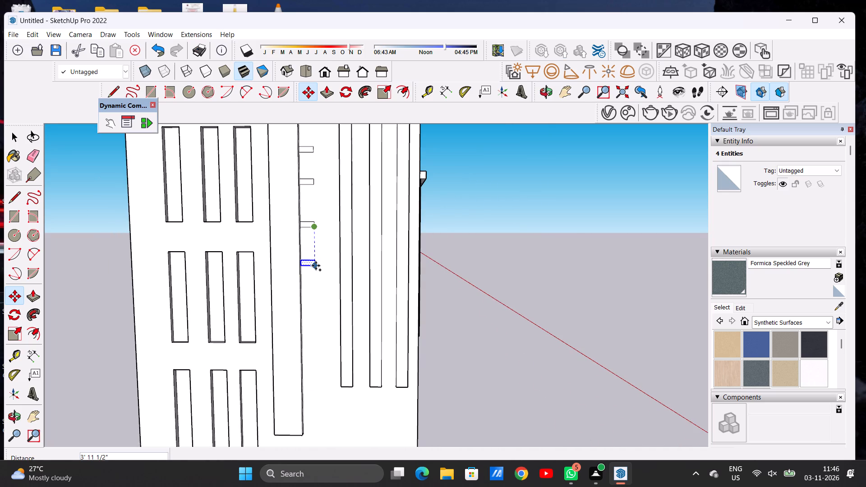
pyautogui.click(316, 266)
pyautogui.click(316, 266)
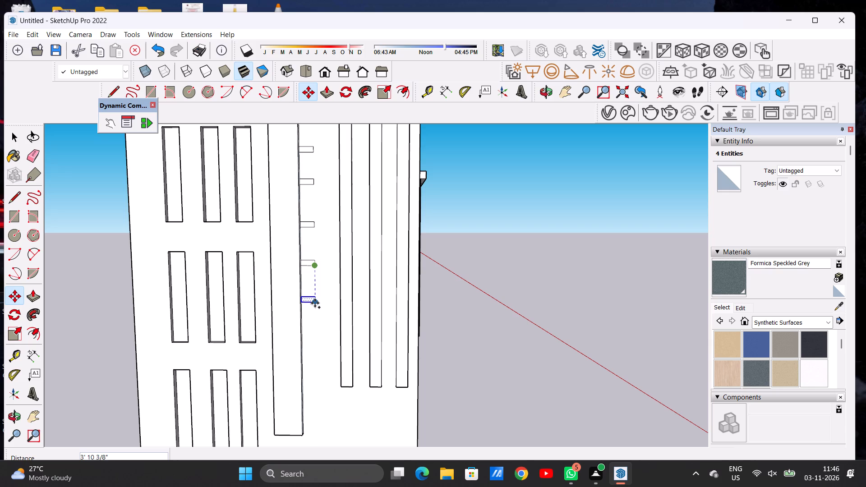
pyautogui.click(315, 309)
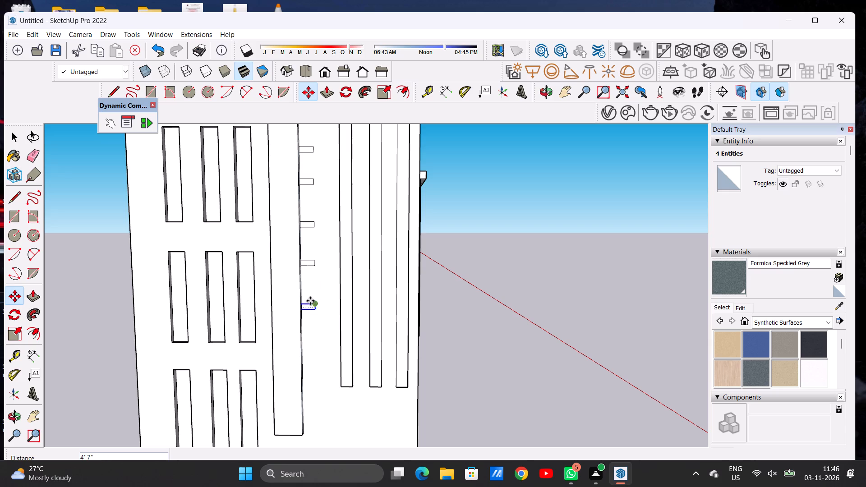
# Copy the sixth small rectangle straight down along the L-band's edge by about 5' 6" for a seventh one.
pyautogui.scroll(-8, 299, 255)
pyautogui.scroll(9, 305, 331)
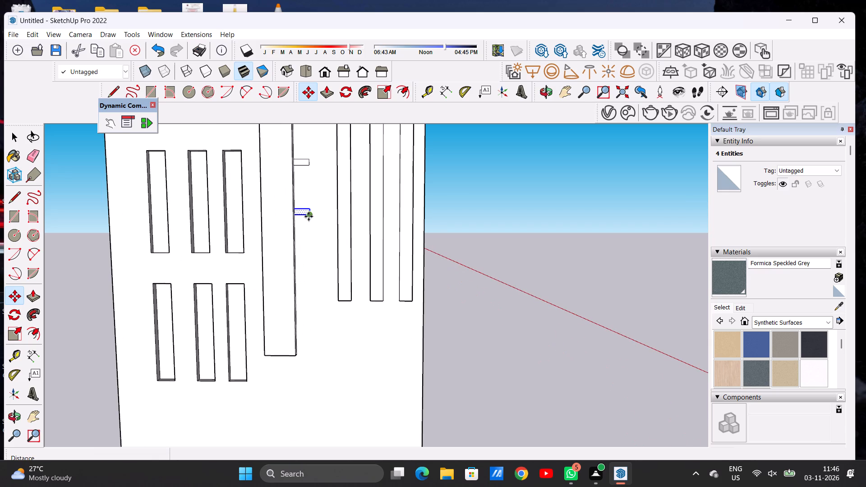
pyautogui.click(309, 216)
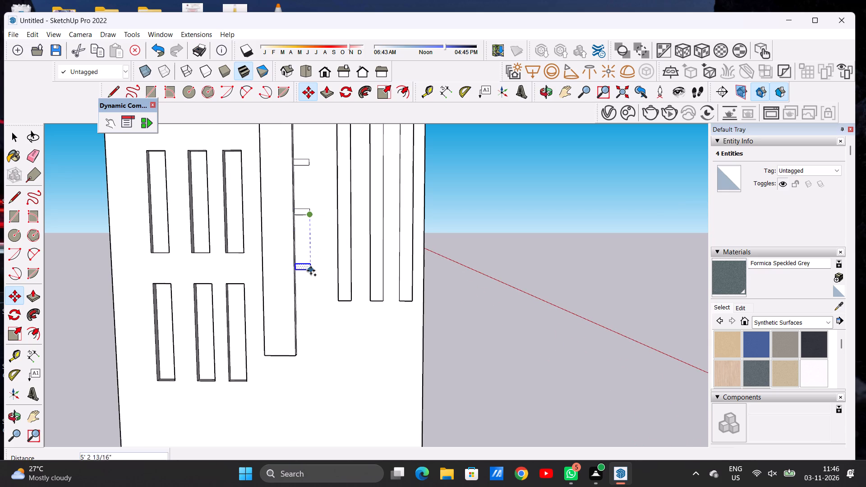
pyautogui.click(309, 273)
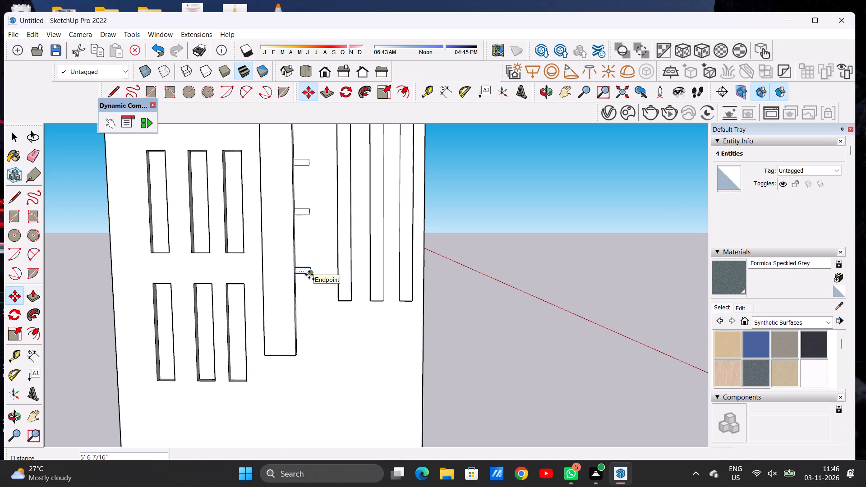
# Copy the seventh small rectangle down to the bottom of the L-band's vertical leg, and add another copy midway in the gap.
pyautogui.click(309, 275)
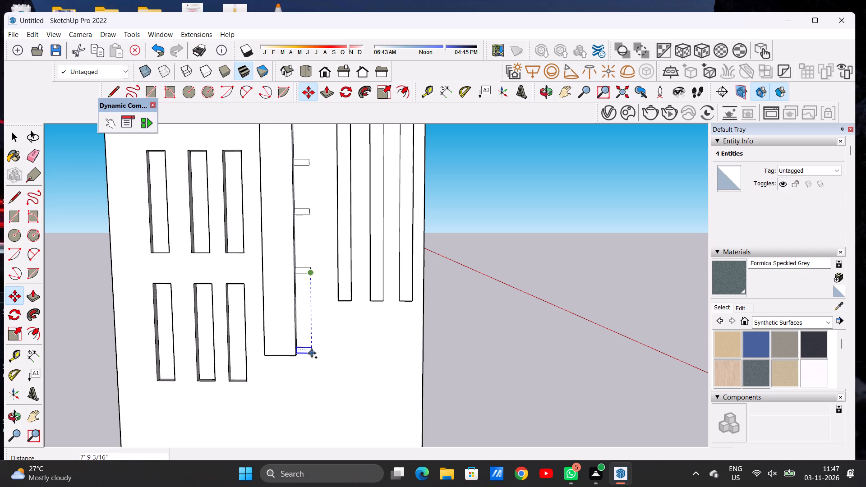
pyautogui.click(312, 352)
pyautogui.click(312, 352)
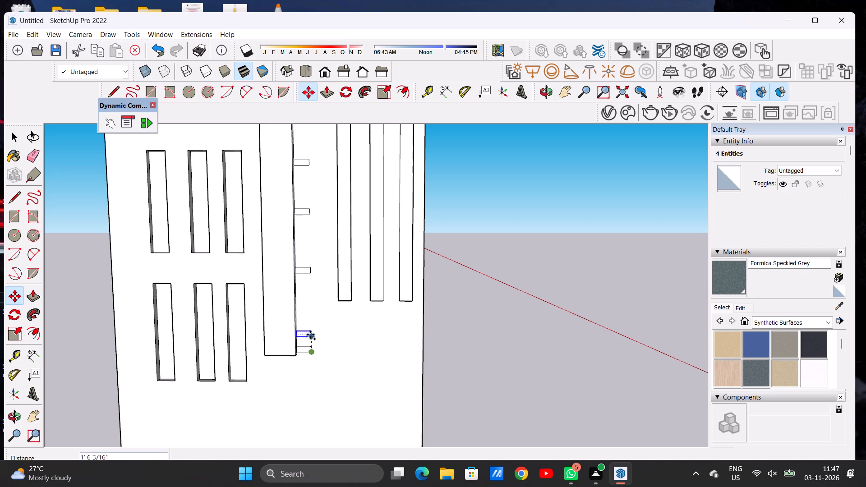
pyautogui.click(310, 312)
pyautogui.press('space')
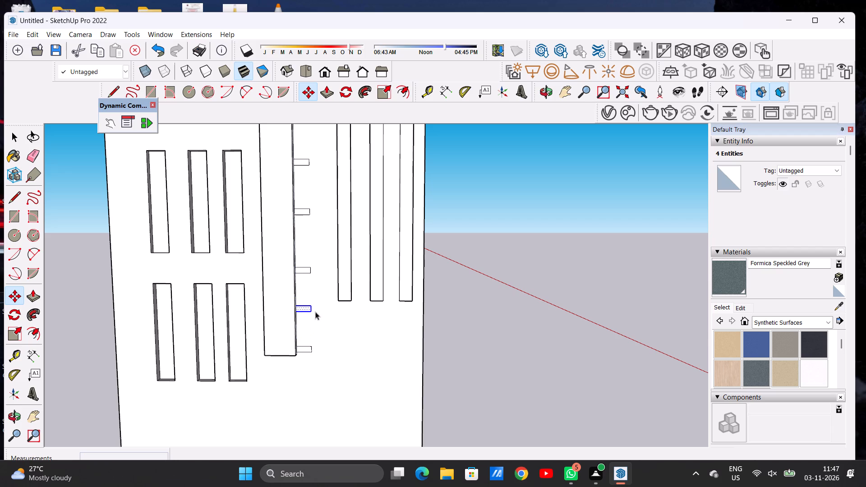
pyautogui.click(475, 309)
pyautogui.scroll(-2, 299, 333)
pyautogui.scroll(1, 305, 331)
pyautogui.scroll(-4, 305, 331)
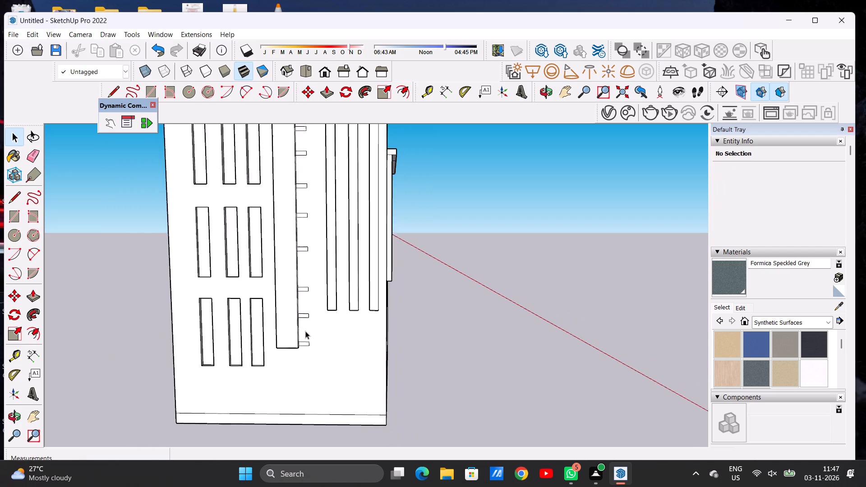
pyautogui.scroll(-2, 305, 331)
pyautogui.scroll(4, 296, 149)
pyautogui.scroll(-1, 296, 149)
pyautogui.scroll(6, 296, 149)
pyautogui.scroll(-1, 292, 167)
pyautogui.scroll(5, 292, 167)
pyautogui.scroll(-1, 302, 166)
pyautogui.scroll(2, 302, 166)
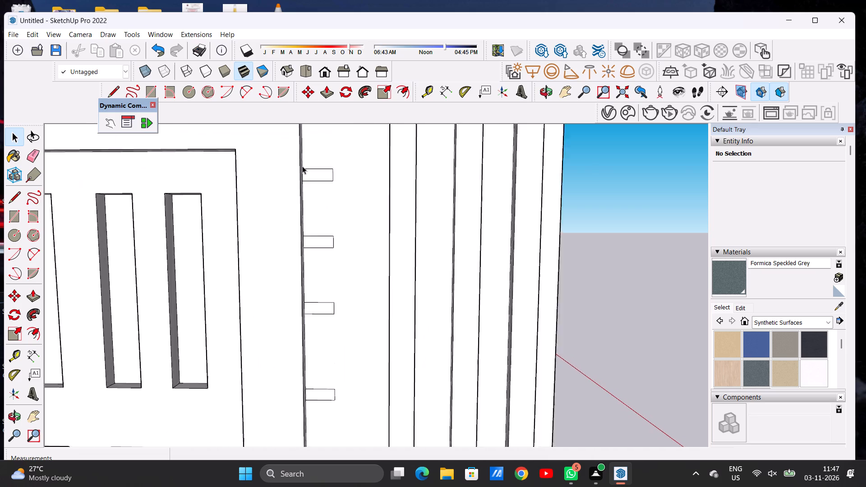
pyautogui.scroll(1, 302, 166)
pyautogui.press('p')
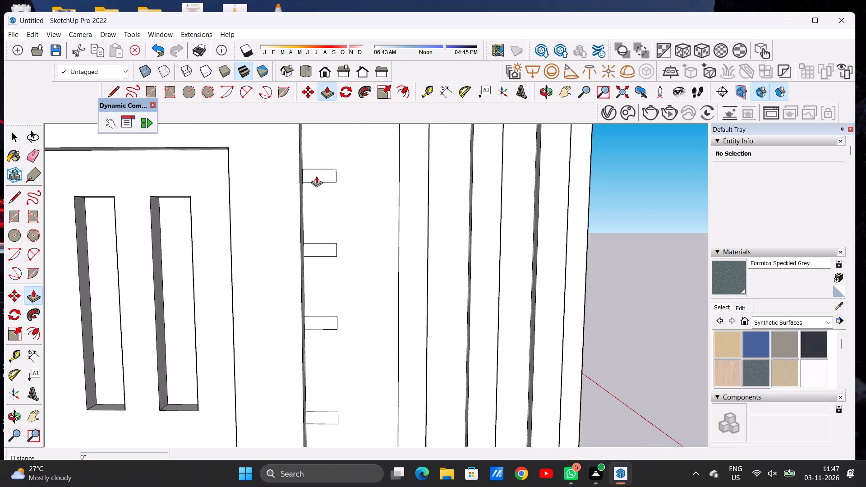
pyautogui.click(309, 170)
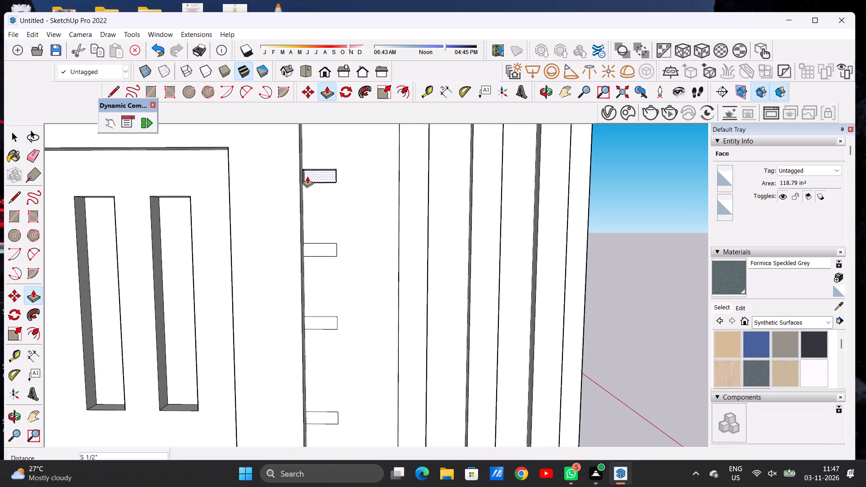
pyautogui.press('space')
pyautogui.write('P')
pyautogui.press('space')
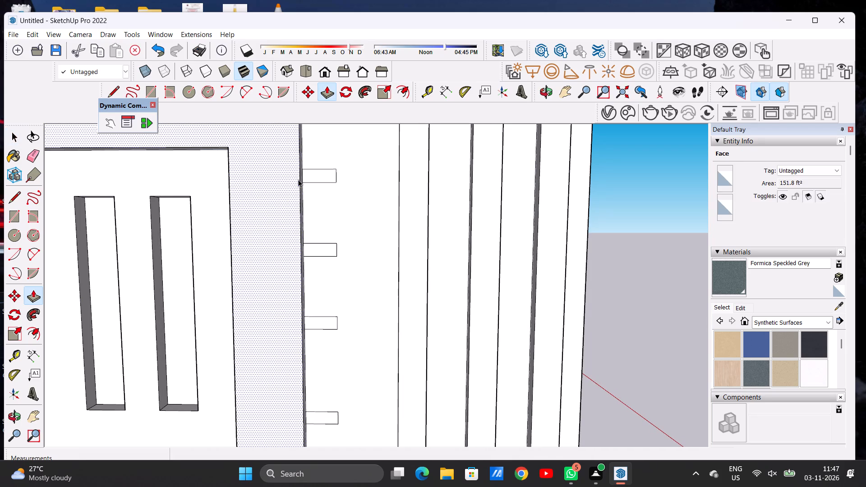
# Push/Pull the topmost small rectangle beside the L-band outward from the wall by about 1' 1".
pyautogui.write('O')
pyautogui.moveTo(302, 176); pyautogui.dragTo(230, 217)
pyautogui.scroll(4, 174, 244)
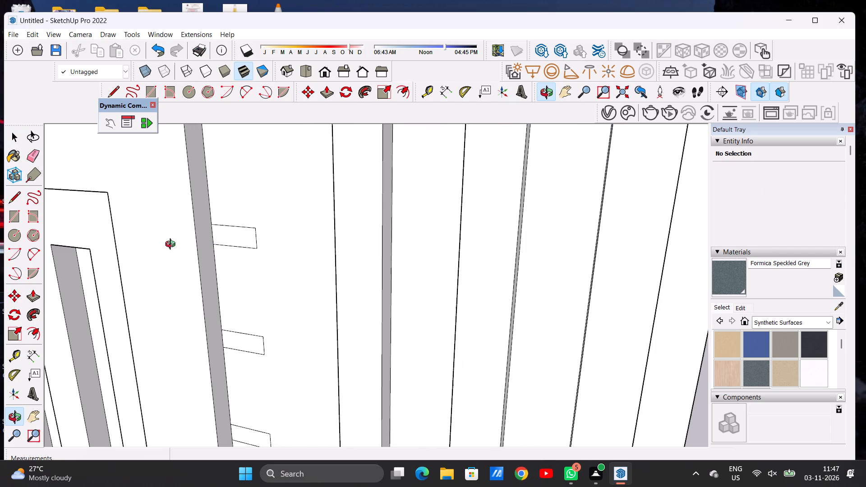
pyautogui.scroll(1, 172, 245)
pyautogui.press('p')
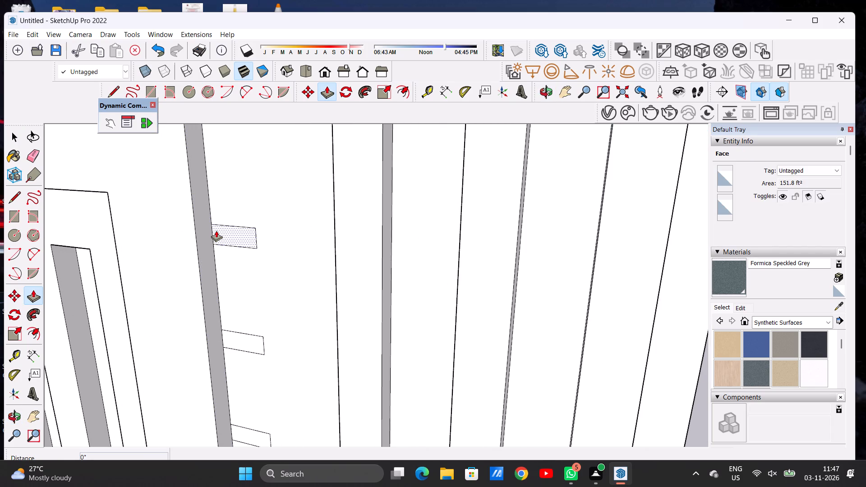
pyautogui.click(216, 230)
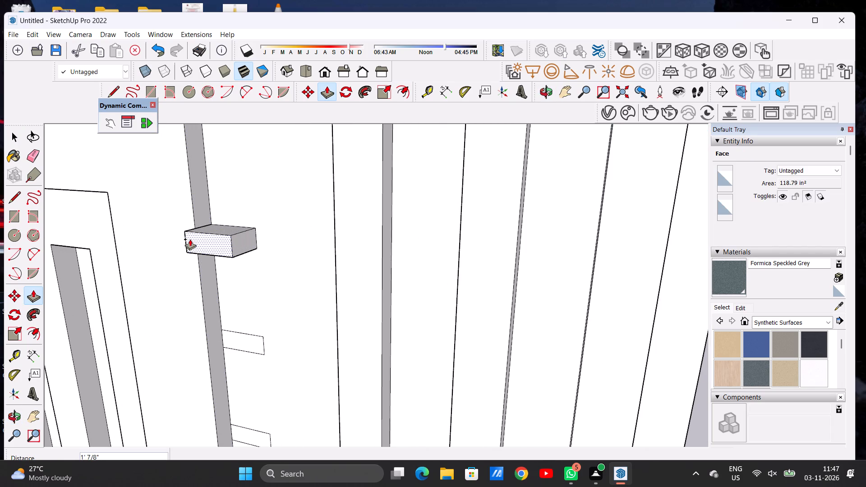
pyautogui.click(190, 239)
pyautogui.press('space')
# Push/Pull the top block's end face sideways across the L-band's vertical leg by 9 9/16".
pyautogui.write('O')
pyautogui.moveTo(182, 260); pyautogui.dragTo(210, 254)
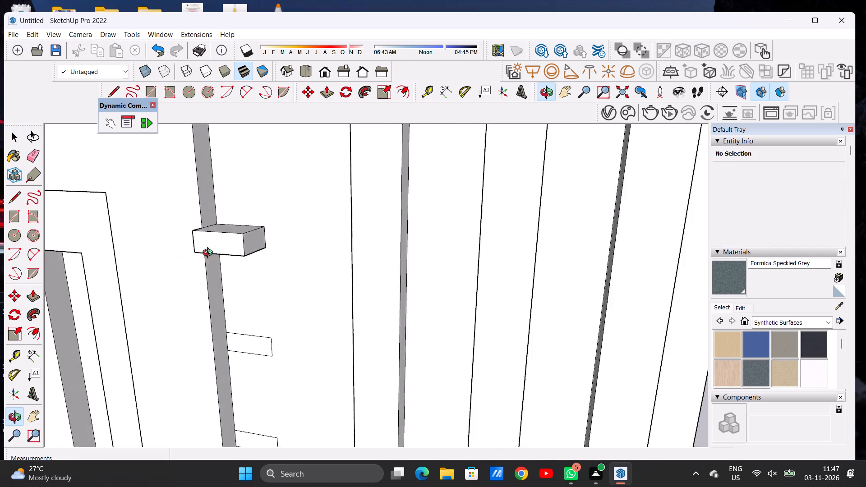
pyautogui.moveTo(210, 254); pyautogui.dragTo(307, 231)
pyautogui.scroll(-4, 256, 239)
pyautogui.scroll(1, 254, 243)
pyautogui.scroll(-2, 254, 243)
pyautogui.moveTo(255, 249); pyautogui.dragTo(349, 294)
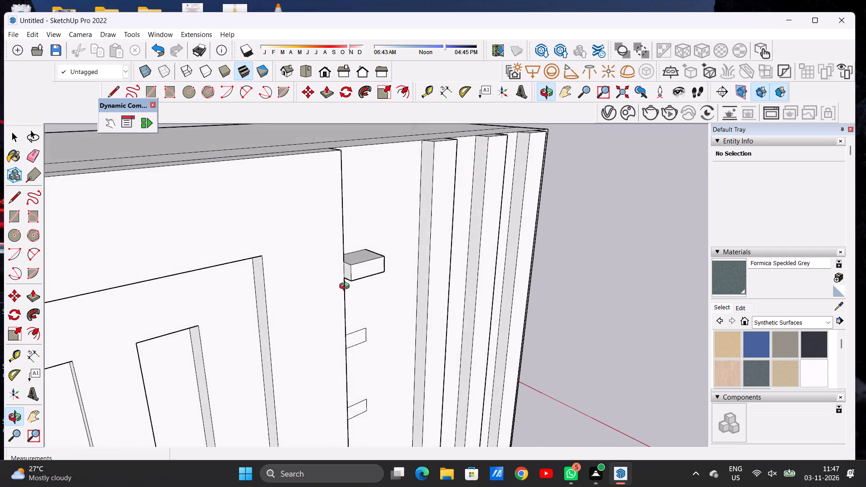
pyautogui.scroll(11, 346, 276)
pyautogui.press('p')
pyautogui.scroll(5, 340, 262)
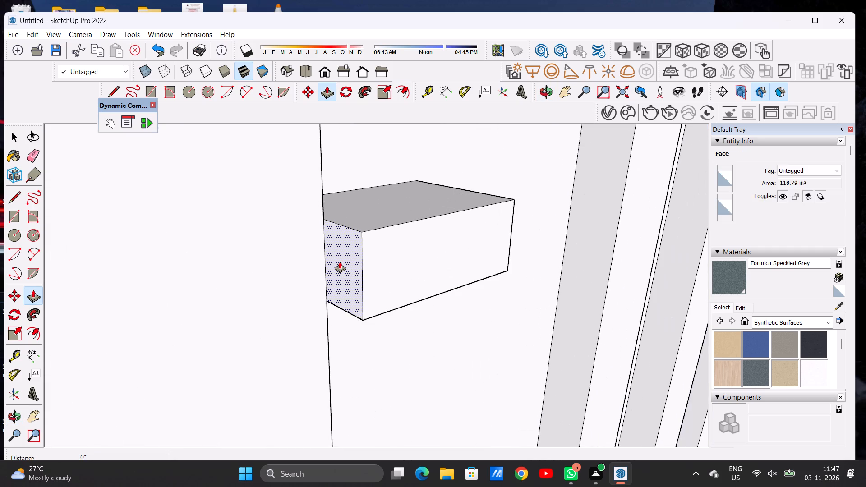
pyautogui.click(340, 262)
pyautogui.click(215, 271)
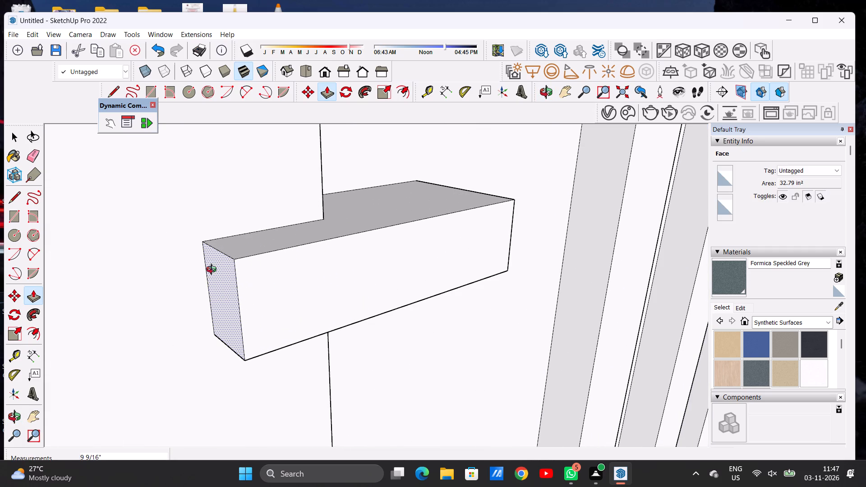
# Push/Pull the second small rectangle outward from the wall into a block projecting past the L-band.
pyautogui.press('o')
pyautogui.moveTo(332, 275); pyautogui.dragTo(159, 263)
pyautogui.scroll(-15, 292, 253)
pyautogui.scroll(1, 356, 234)
pyautogui.scroll(-7, 356, 234)
pyautogui.moveTo(351, 276); pyautogui.dragTo(374, 245)
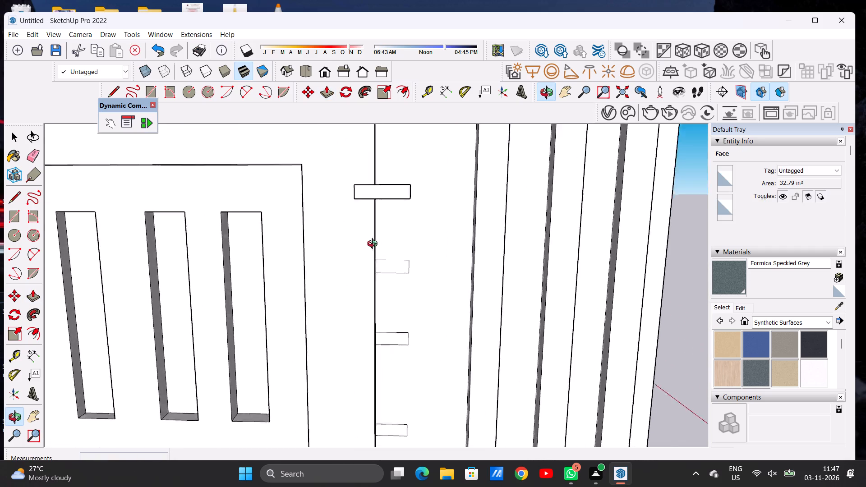
pyautogui.moveTo(374, 245); pyautogui.dragTo(369, 258)
pyautogui.scroll(2, 382, 285)
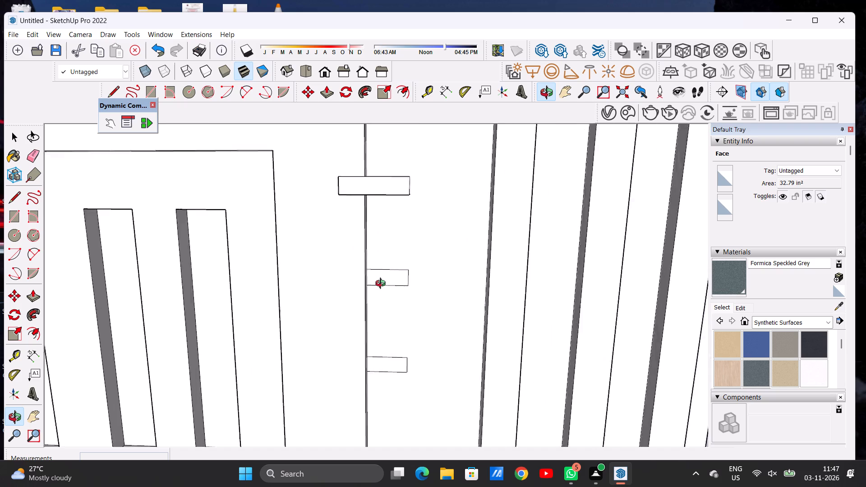
pyautogui.scroll(3, 382, 285)
pyautogui.moveTo(375, 286); pyautogui.dragTo(277, 318)
pyautogui.scroll(1, 280, 312)
pyautogui.scroll(-1, 280, 312)
pyautogui.scroll(1, 280, 312)
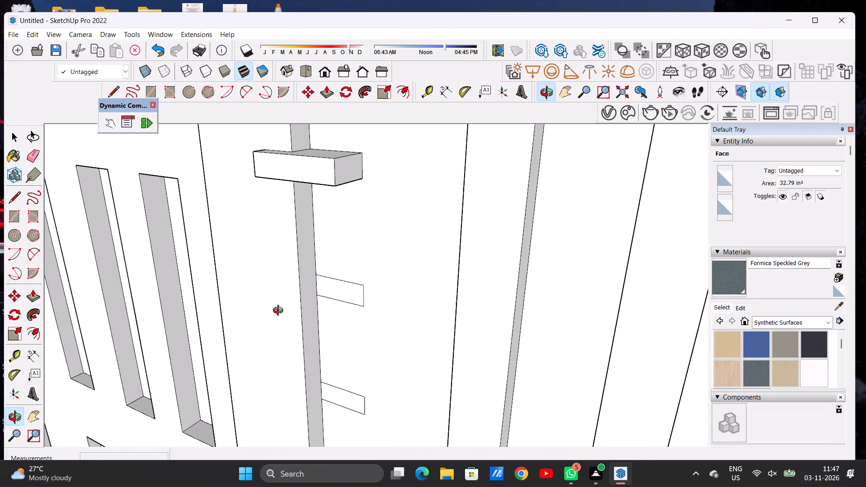
pyautogui.press('p')
pyautogui.scroll(3, 341, 277)
pyautogui.click(332, 280)
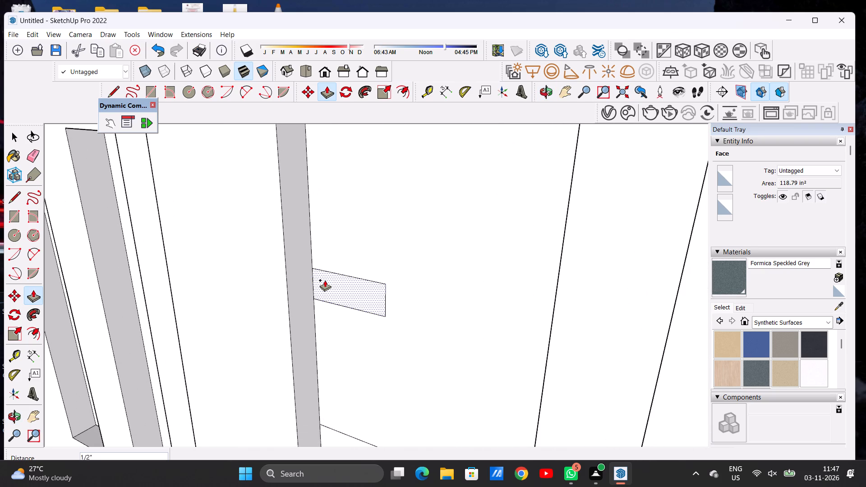
pyautogui.click(281, 291)
pyautogui.press('space')
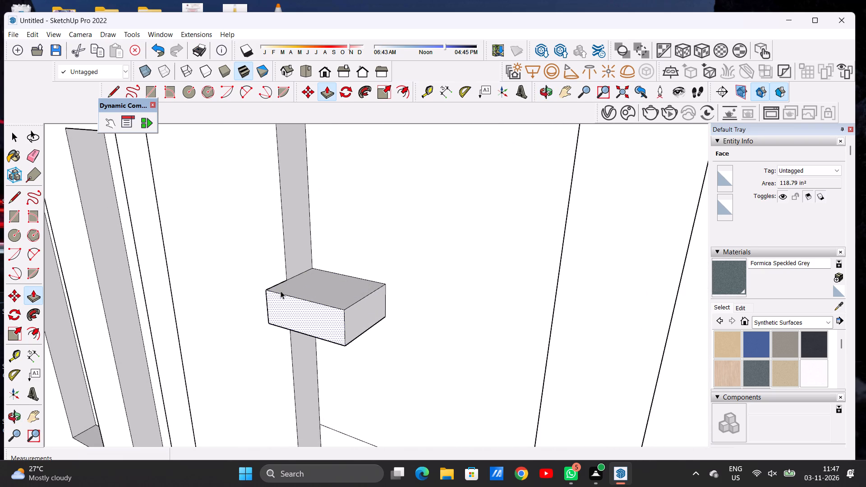
# Push/Pull the second block's end face across the L-band by 9 9/16", matching the top block.
pyautogui.write('O')
pyautogui.moveTo(274, 299); pyautogui.dragTo(464, 260)
pyautogui.scroll(-6, 383, 256)
pyautogui.moveTo(333, 293); pyautogui.dragTo(360, 299)
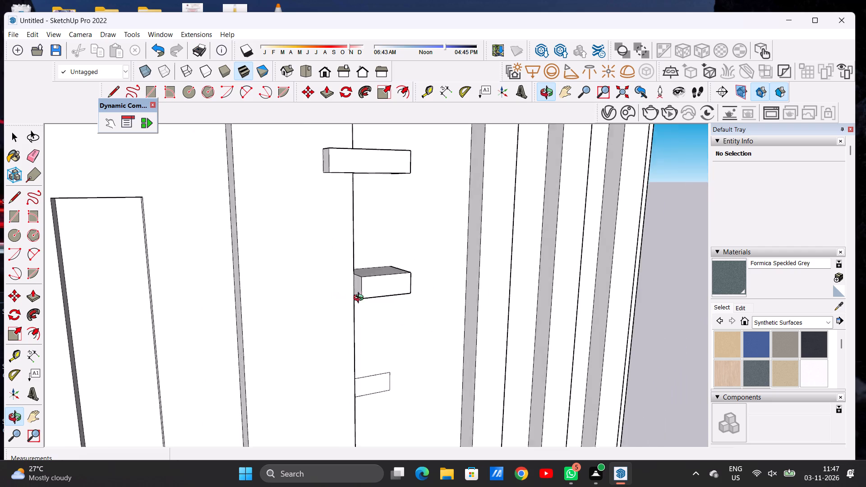
pyautogui.moveTo(360, 299); pyautogui.dragTo(386, 324)
pyautogui.scroll(4, 371, 306)
pyautogui.press('p')
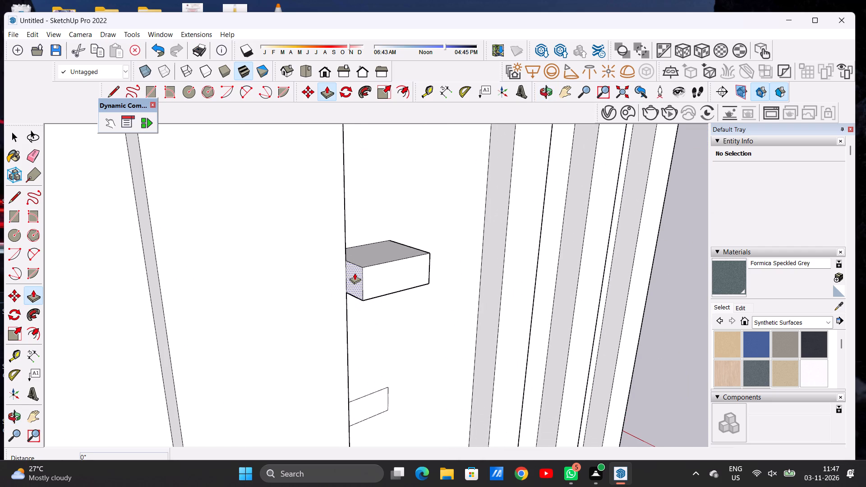
pyautogui.click(355, 273)
pyautogui.scroll(-11, 297, 289)
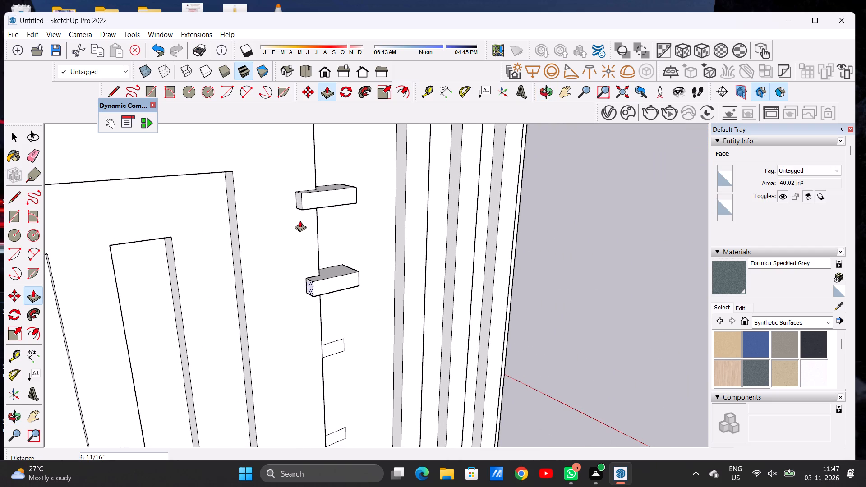
pyautogui.click(300, 211)
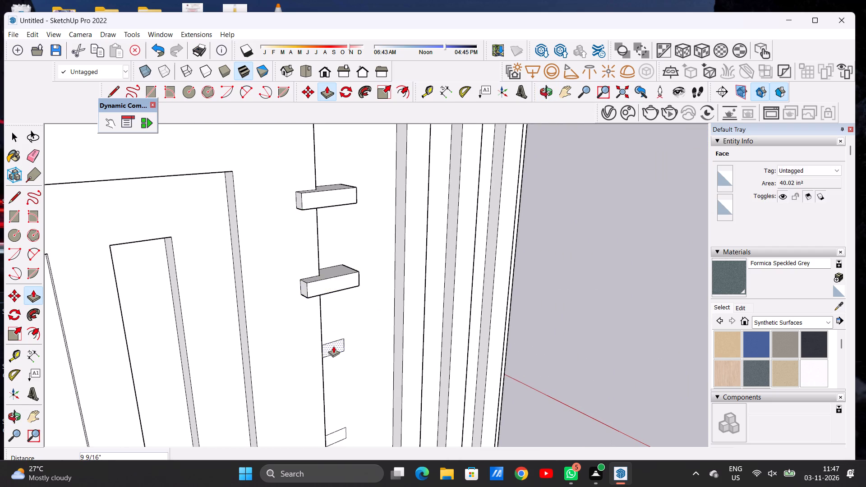
# Push/Pull the third small rectangle outward by 1' 2 3/4", matching the second block's projection.
pyautogui.scroll(2, 327, 346)
pyautogui.scroll(-2, 326, 346)
pyautogui.scroll(11, 325, 347)
pyautogui.click(327, 346)
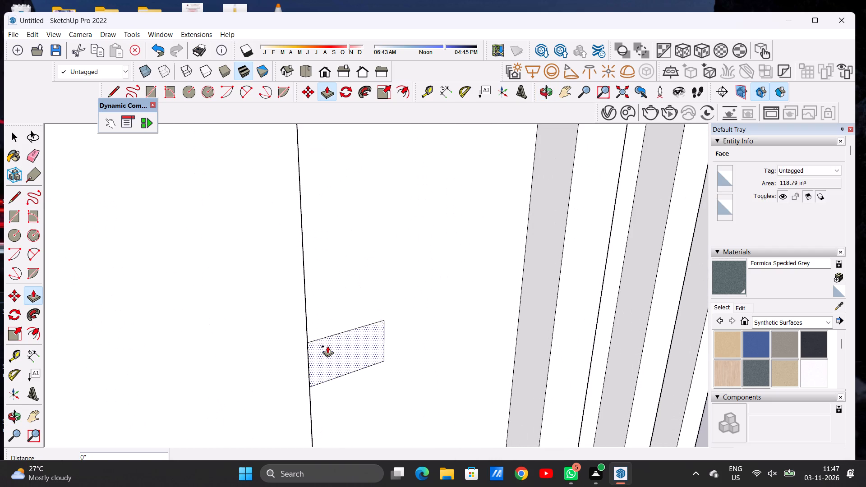
pyautogui.scroll(-15, 357, 366)
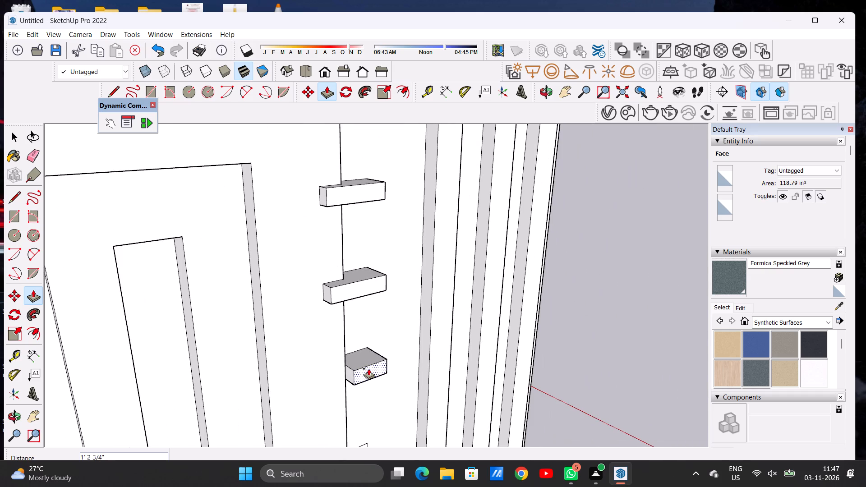
pyautogui.click(369, 368)
# Push/Pull the fourth small rectangle beside the L-band's vertical leg outward by 1' 2 3/4", level with the third block.
pyautogui.scroll(-17, 351, 349)
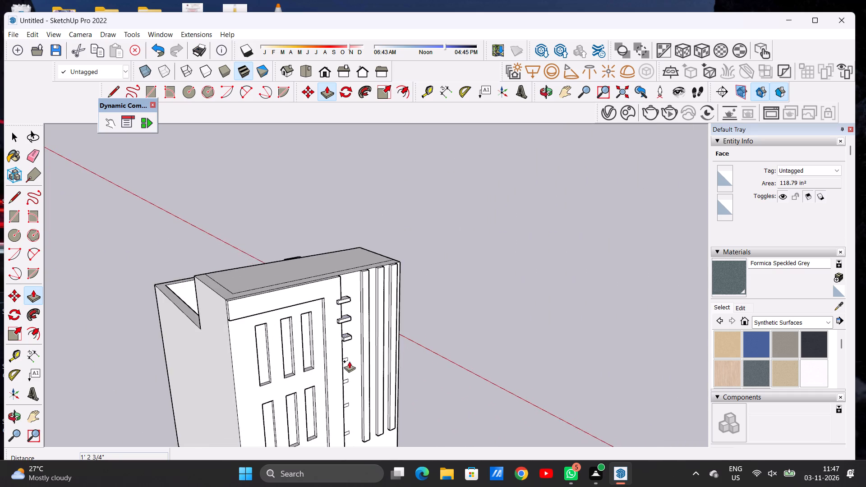
pyautogui.scroll(9, 347, 370)
pyautogui.scroll(-1, 342, 354)
pyautogui.scroll(6, 342, 354)
pyautogui.click(343, 345)
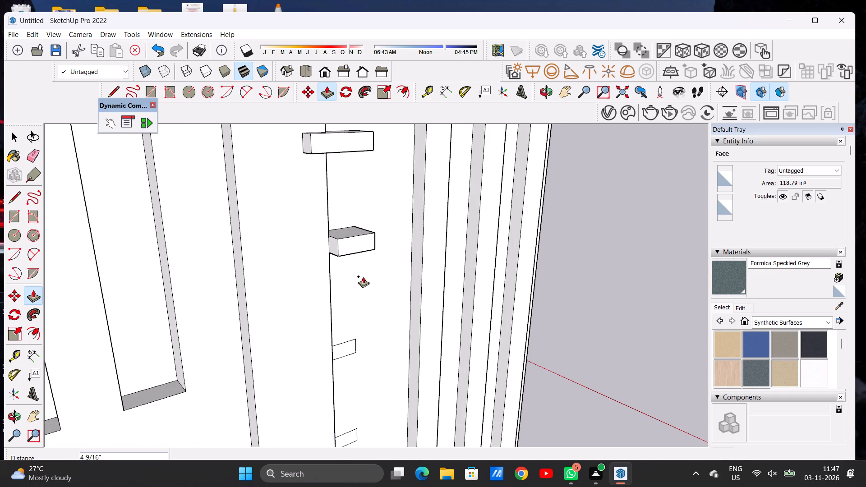
pyautogui.click(367, 249)
# Push/Pull the fifth small rectangle outward from the wall, level with the fourth block's front face.
pyautogui.scroll(-10, 332, 279)
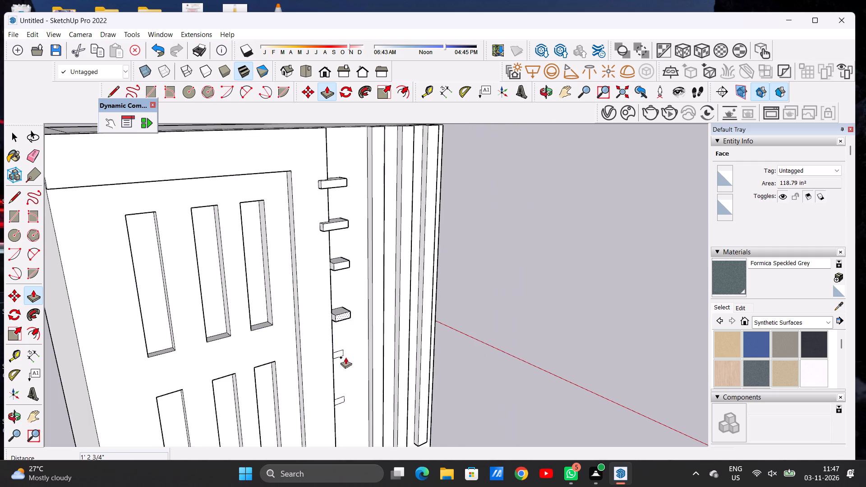
pyautogui.scroll(-1, 337, 351)
pyautogui.scroll(1, 336, 350)
pyautogui.scroll(-1, 336, 350)
pyautogui.scroll(3, 335, 350)
pyautogui.scroll(-1, 338, 352)
pyautogui.scroll(11, 338, 352)
pyautogui.click(337, 355)
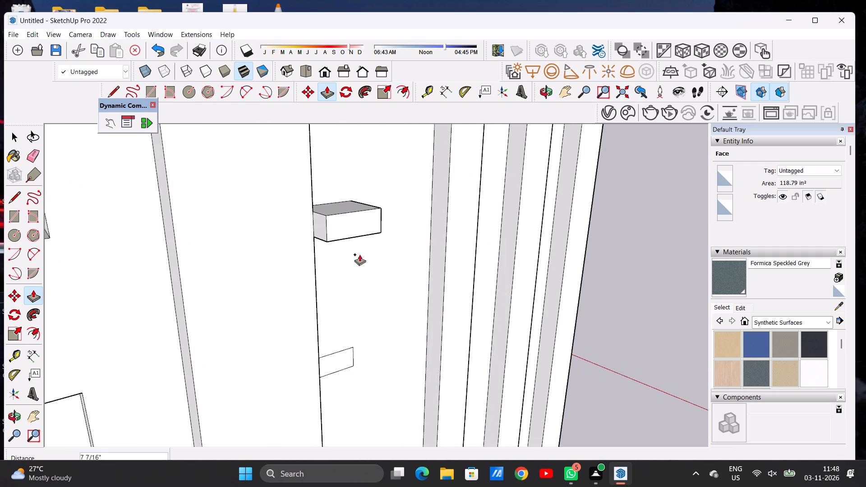
pyautogui.click(363, 233)
# Push/Pull the sixth small rectangle outward by 1' 2 3/4", matching the fifth block's projection.
pyautogui.scroll(-18, 330, 293)
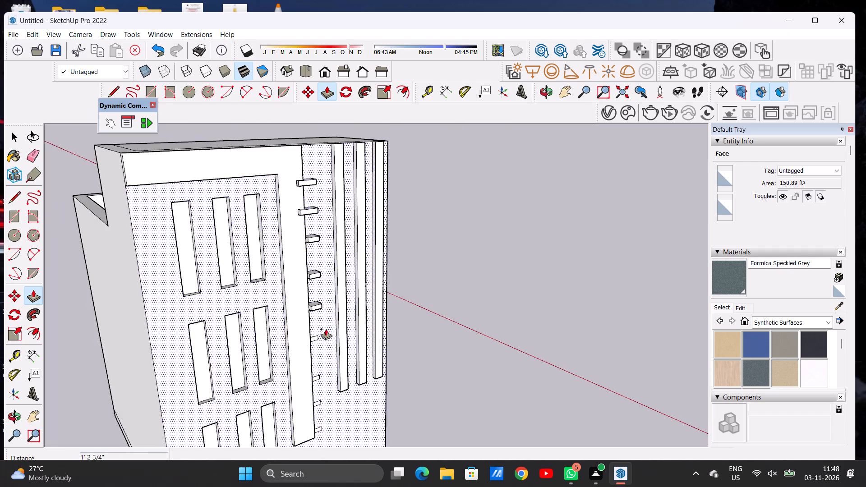
pyautogui.scroll(19, 330, 337)
pyautogui.click(293, 353)
pyautogui.scroll(-3, 312, 346)
pyautogui.scroll(1, 312, 346)
pyautogui.scroll(-4, 312, 346)
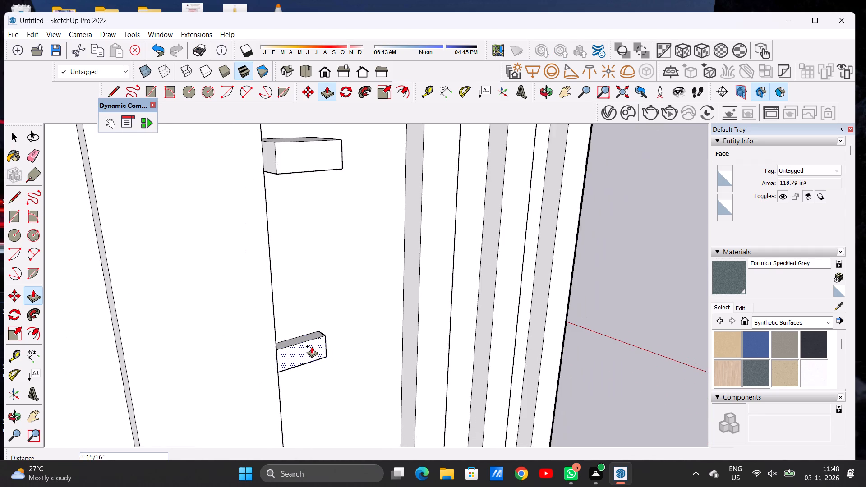
pyautogui.scroll(-5, 312, 346)
pyautogui.click(304, 269)
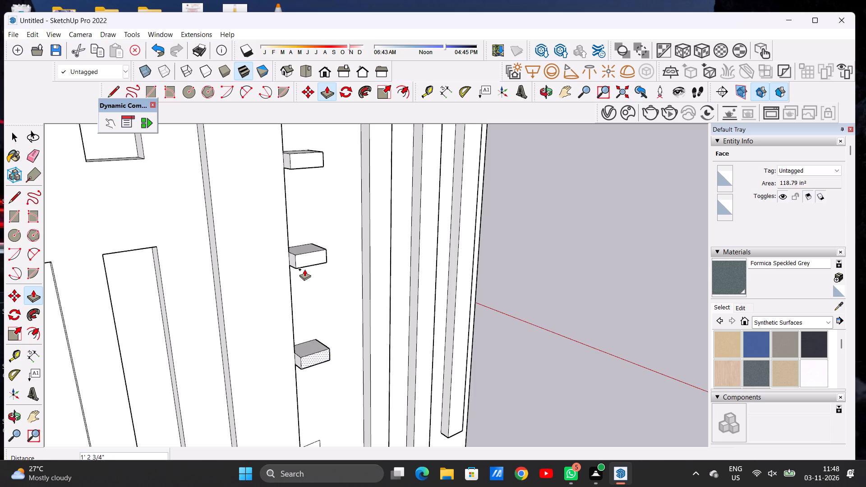
# Push/Pull the seventh small rectangle outward by 1' 2 3/4", matching the sixth block's projection.
pyautogui.scroll(-12, 300, 283)
pyautogui.scroll(18, 300, 354)
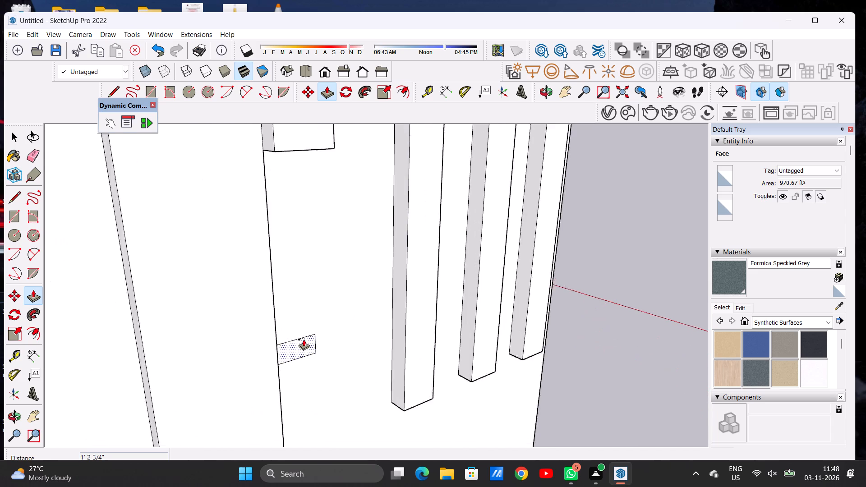
pyautogui.click(301, 338)
pyautogui.press('space')
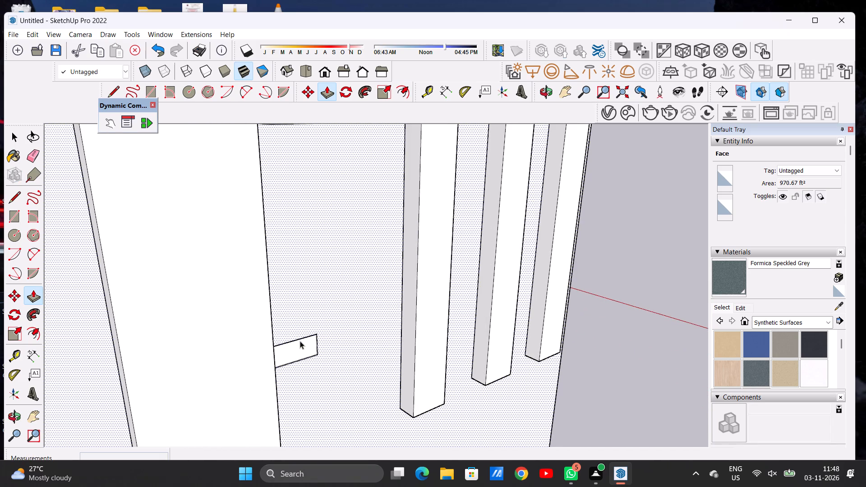
pyautogui.press('p')
pyautogui.click(298, 345)
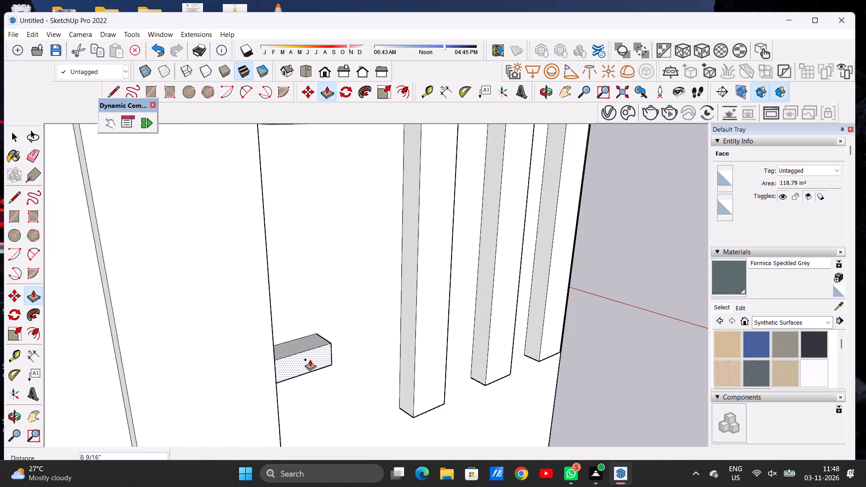
pyautogui.scroll(-14, 310, 359)
pyautogui.click(305, 301)
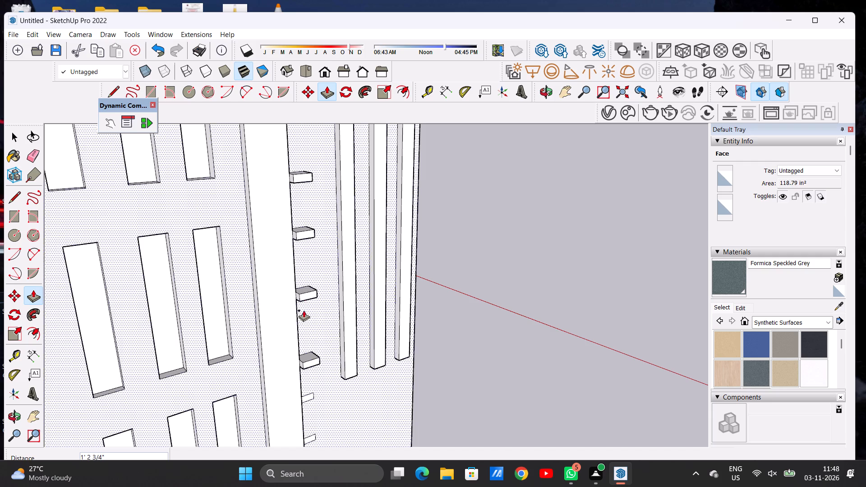
# Push/Pull the eighth small rectangle outward by 1' 2 3/4", matching the seventh block's projection.
pyautogui.scroll(-4, 304, 312)
pyautogui.scroll(1, 304, 314)
pyautogui.scroll(-3, 304, 314)
pyautogui.scroll(17, 309, 373)
pyautogui.click(303, 365)
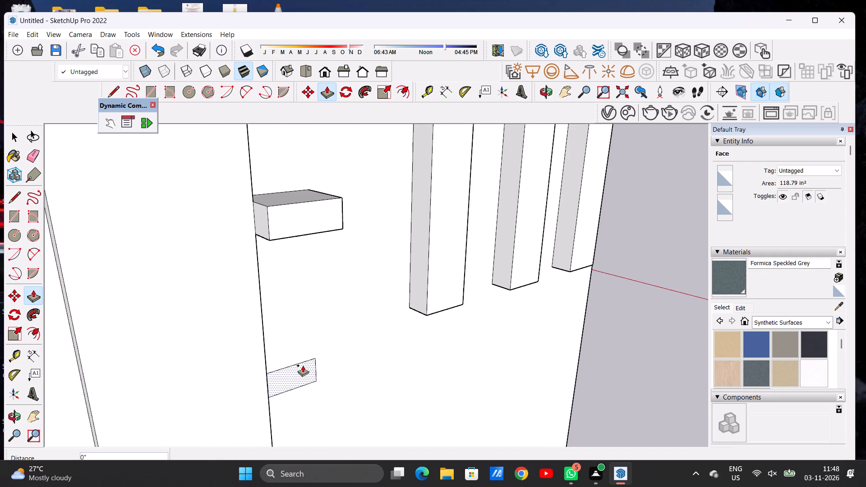
pyautogui.scroll(-7, 314, 377)
pyautogui.click(292, 307)
# Push/Pull the ninth, lowest small rectangle outward by 1' 2 3/4", matching the block above it.
pyautogui.scroll(-2, 311, 310)
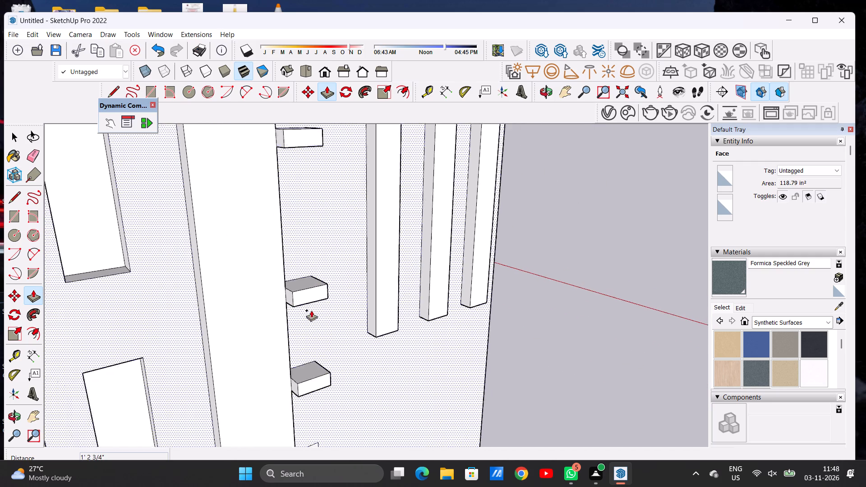
pyautogui.scroll(-9, 311, 310)
pyautogui.scroll(1, 298, 303)
pyautogui.scroll(-5, 298, 304)
pyautogui.scroll(2, 307, 356)
pyautogui.scroll(-2, 308, 358)
pyautogui.scroll(18, 310, 361)
pyautogui.click(301, 370)
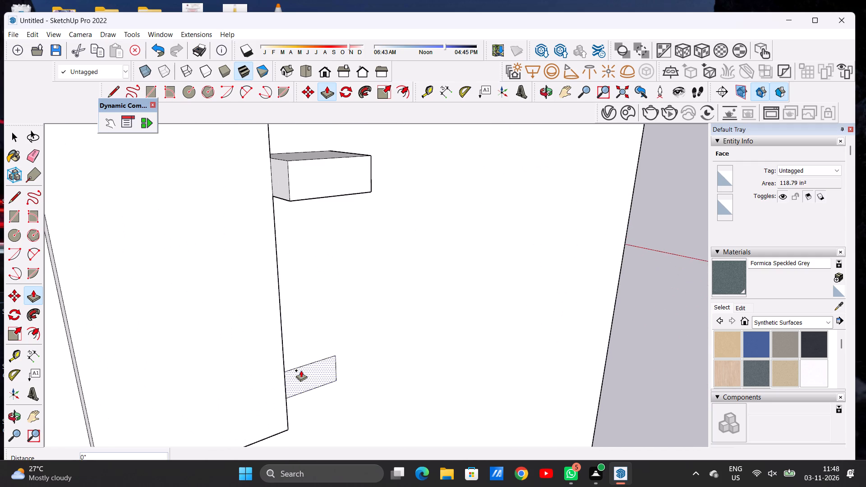
pyautogui.scroll(-18, 320, 381)
pyautogui.click(319, 346)
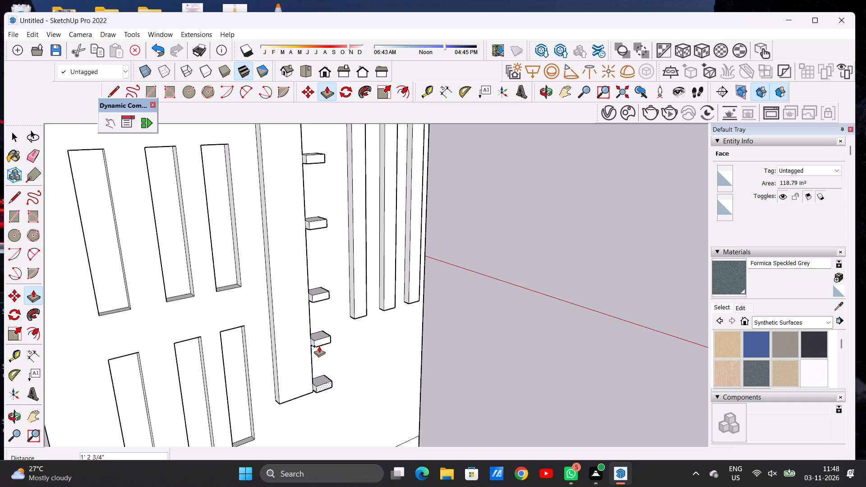
pyautogui.press('space')
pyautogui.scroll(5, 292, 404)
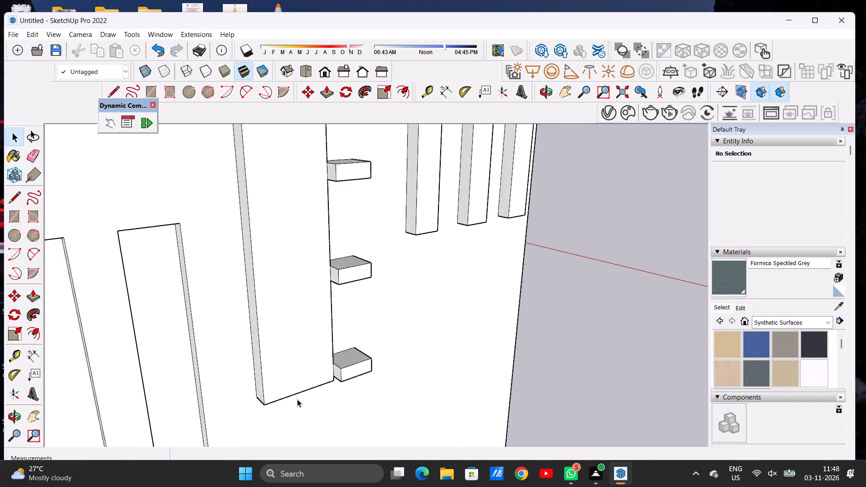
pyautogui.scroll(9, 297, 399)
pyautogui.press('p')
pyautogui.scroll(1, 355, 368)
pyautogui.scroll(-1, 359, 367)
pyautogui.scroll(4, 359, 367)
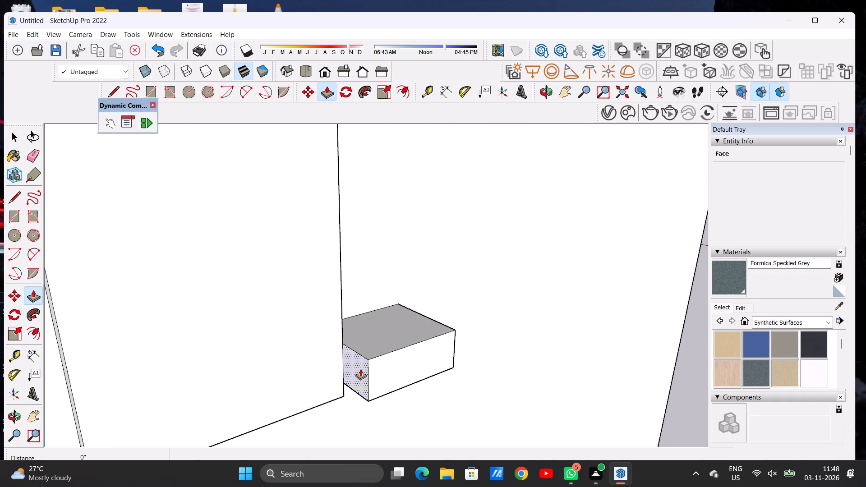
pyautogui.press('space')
# Push/Pull the third block's end face sideways across the L-band by 9 9/16", aligning it with the second block.
pyautogui.scroll(-16, 320, 381)
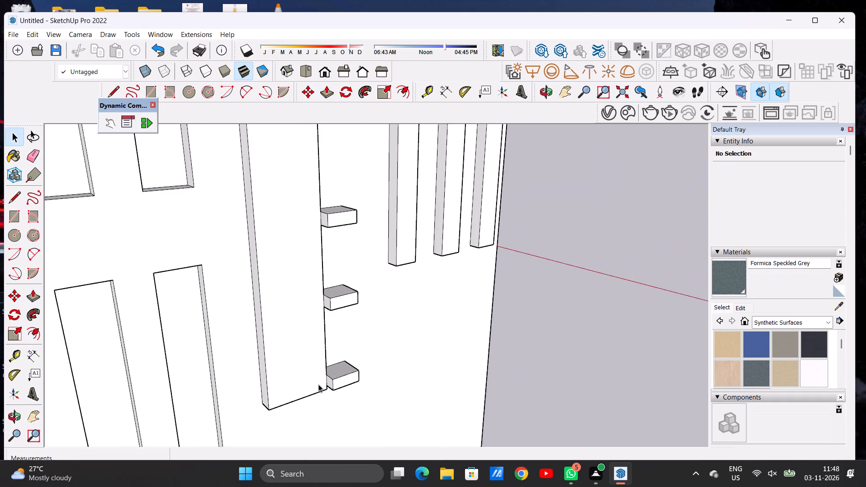
pyautogui.scroll(-15, 318, 384)
pyautogui.scroll(7, 308, 236)
pyautogui.scroll(-1, 313, 213)
pyautogui.scroll(5, 313, 213)
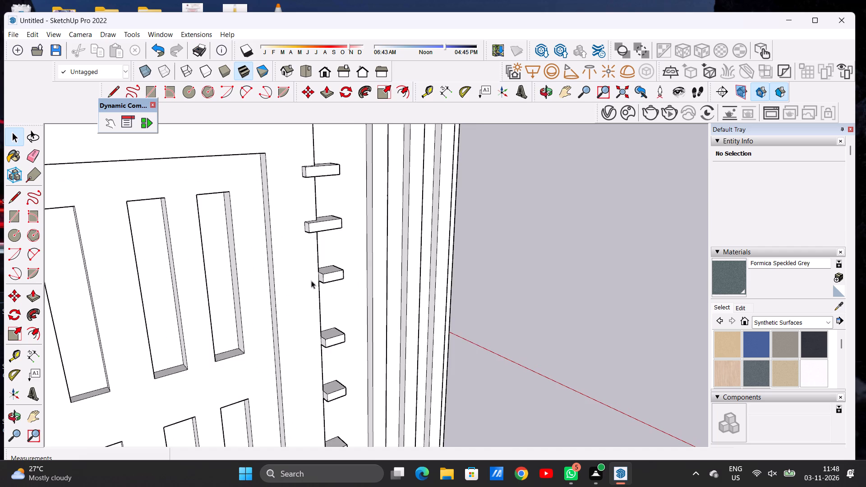
pyautogui.scroll(8, 313, 306)
pyautogui.press('p')
pyautogui.scroll(5, 328, 261)
pyautogui.click(328, 258)
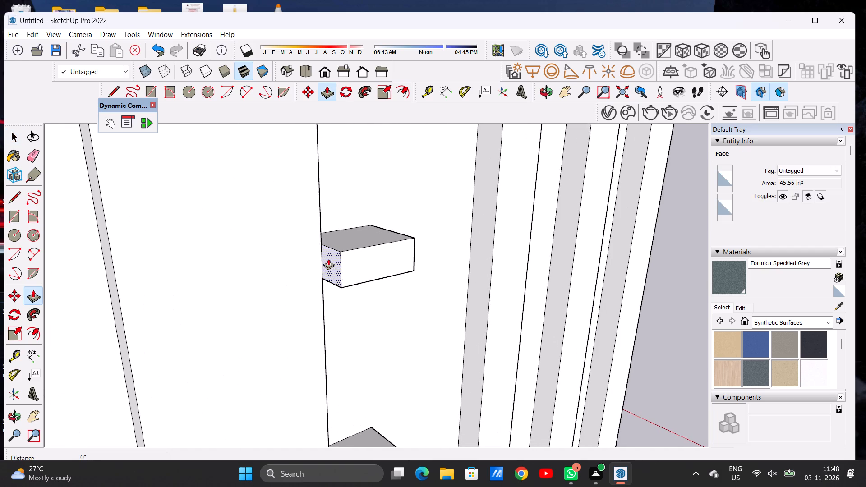
pyautogui.scroll(-3, 286, 276)
pyautogui.scroll(1, 286, 277)
pyautogui.scroll(-4, 286, 277)
pyautogui.scroll(1, 286, 278)
pyautogui.scroll(-6, 286, 278)
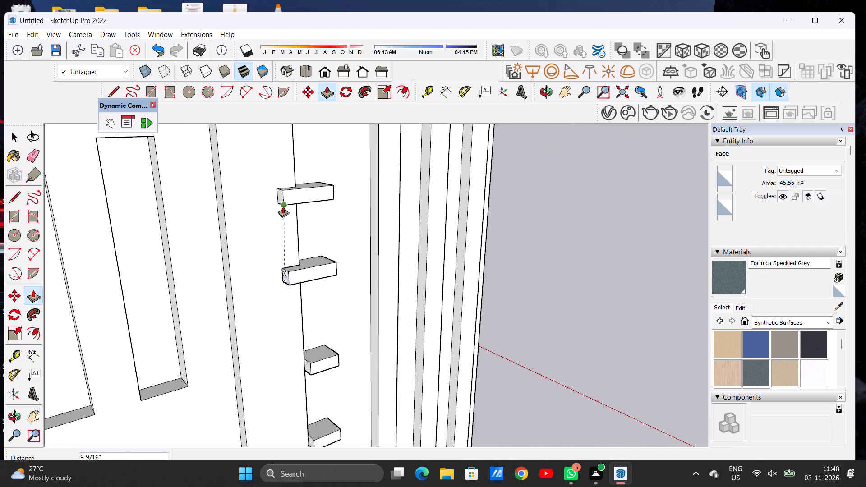
pyautogui.click(283, 206)
# Push/Pull the fourth block's end face across the L-band by 9 9/16", aligning it with the third block.
pyautogui.scroll(-6, 280, 285)
pyautogui.scroll(16, 290, 339)
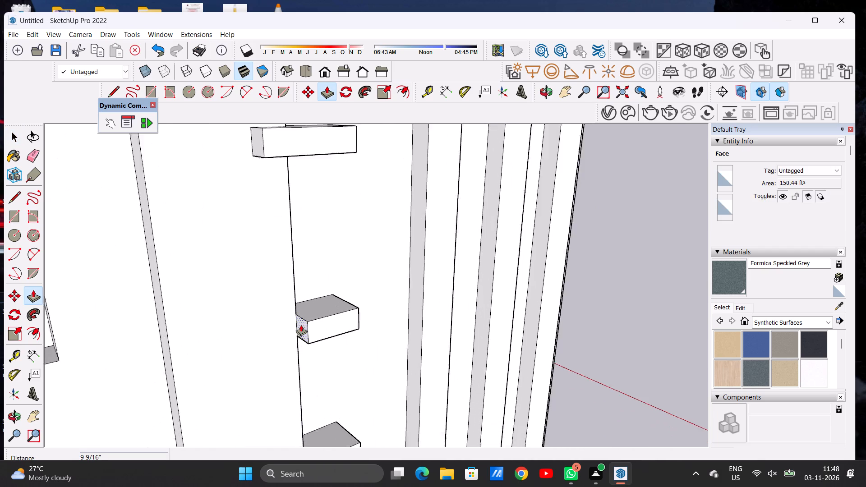
pyautogui.scroll(2, 301, 325)
pyautogui.click(301, 325)
pyautogui.scroll(-6, 251, 328)
pyautogui.scroll(1, 260, 329)
pyautogui.scroll(-4, 260, 329)
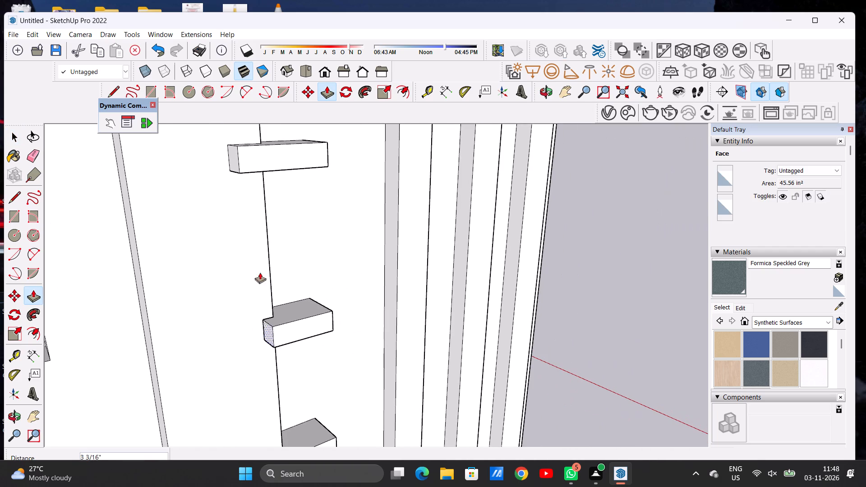
pyautogui.click(237, 174)
# Push/Pull the fifth block's end face across the L-band by 9 9/16", aligning it with the fourth block.
pyautogui.scroll(-4, 271, 245)
pyautogui.scroll(1, 271, 246)
pyautogui.scroll(-4, 271, 246)
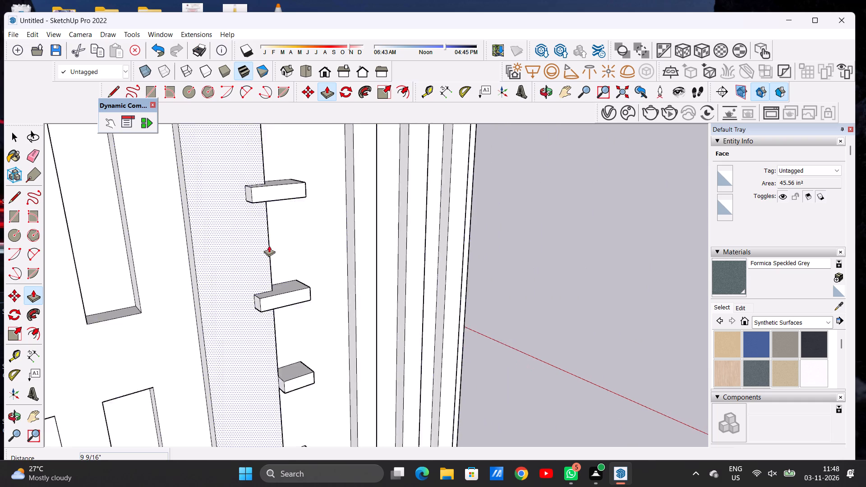
pyautogui.scroll(-2, 269, 245)
pyautogui.scroll(2, 267, 345)
pyautogui.scroll(-2, 267, 350)
pyautogui.scroll(19, 268, 351)
pyautogui.click(287, 356)
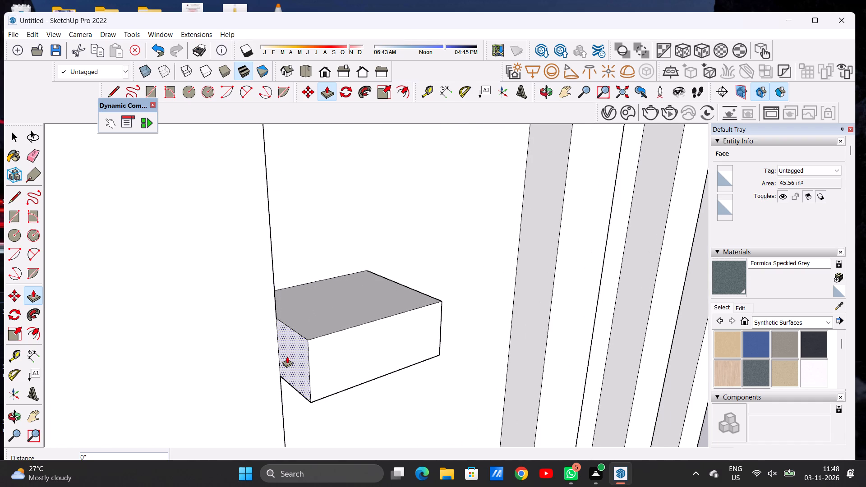
pyautogui.scroll(-19, 248, 357)
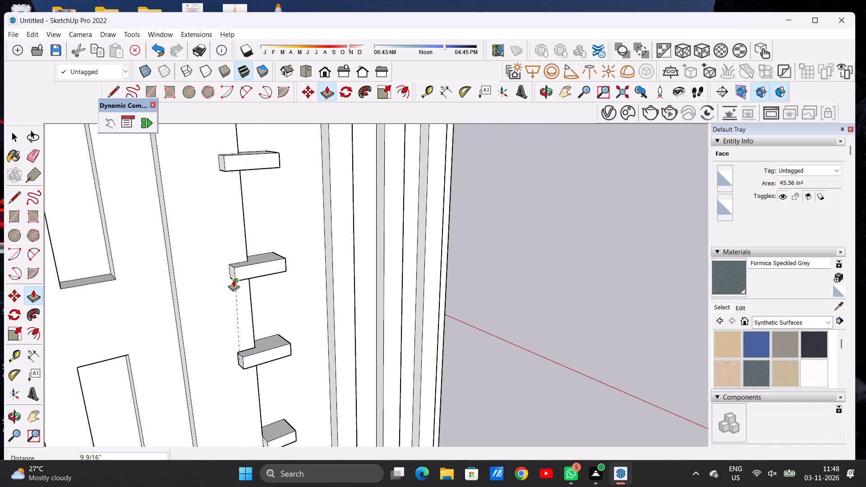
pyautogui.click(233, 280)
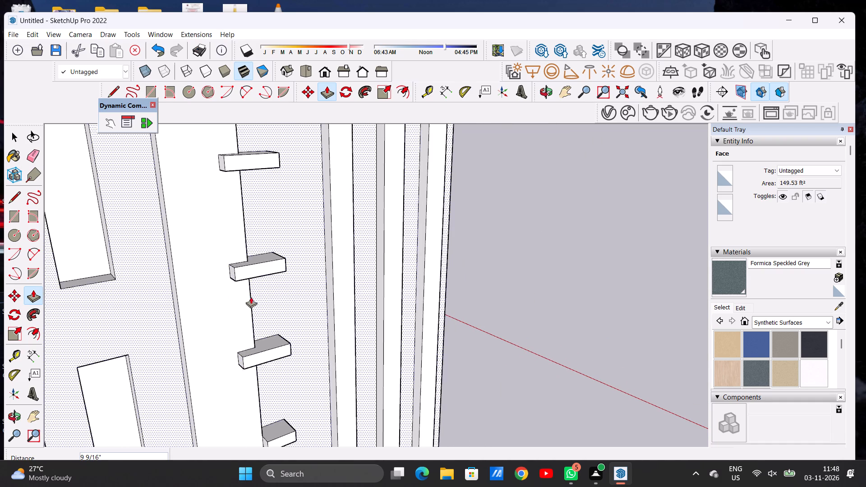
# Push/Pull the sixth block's end face across the L-band by 9 9/16", aligning it with the fifth block.
pyautogui.scroll(-14, 269, 270)
pyautogui.scroll(13, 262, 326)
pyautogui.scroll(-1, 269, 307)
pyautogui.scroll(4, 269, 307)
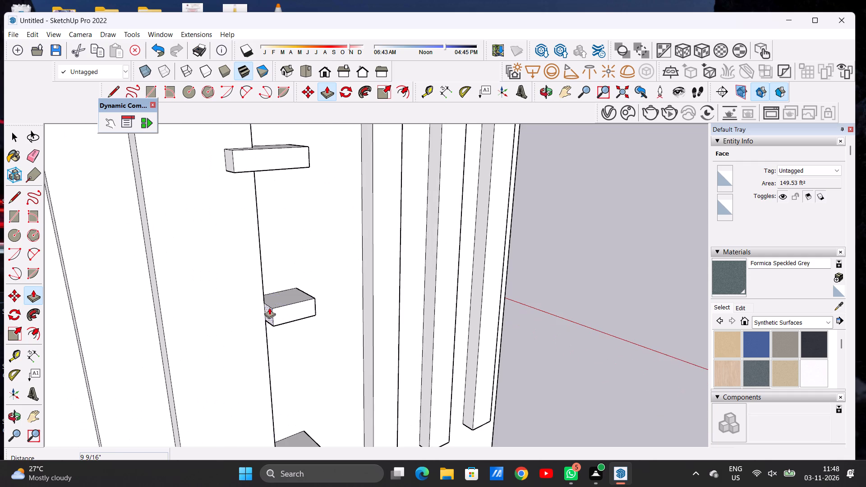
pyautogui.click(269, 311)
pyautogui.scroll(-9, 221, 315)
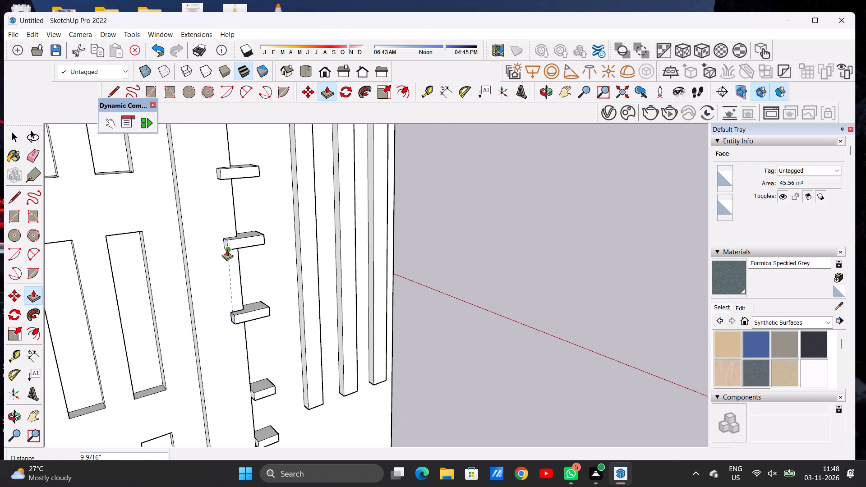
pyautogui.click(227, 249)
# Push/Pull the seventh block's end face across the L-band by 9 9/16", aligning it with the sixth block.
pyautogui.scroll(-5, 235, 249)
pyautogui.scroll(11, 242, 345)
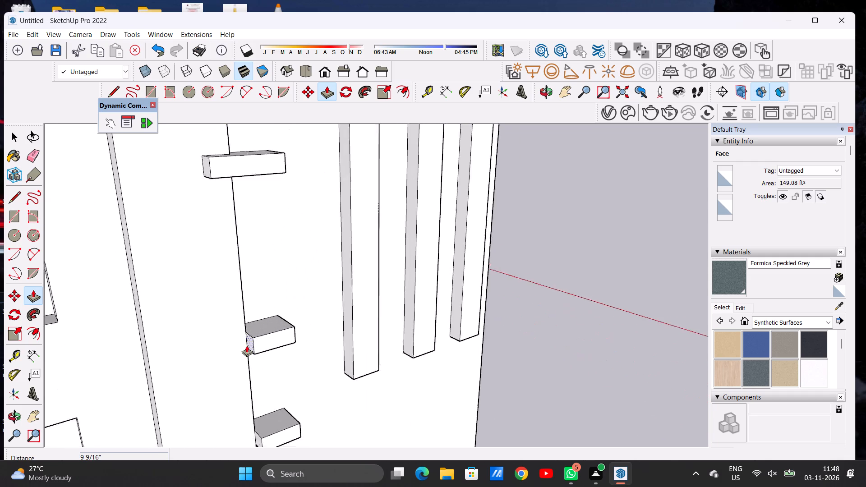
pyautogui.scroll(10, 247, 345)
pyautogui.click(252, 344)
pyautogui.scroll(-12, 195, 345)
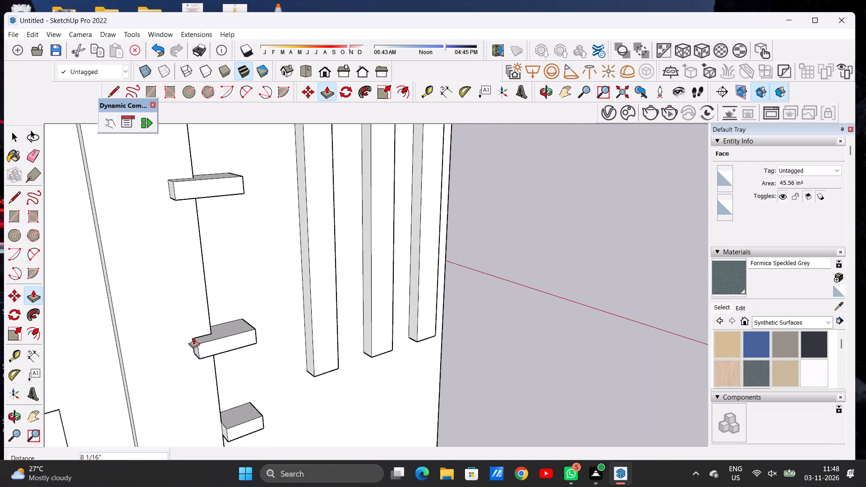
pyautogui.click(176, 198)
# Push/Pull the eighth block's end face across the L-band by 9 9/16", aligning it with the seventh block.
pyautogui.scroll(-9, 181, 220)
pyautogui.scroll(3, 197, 351)
pyautogui.scroll(-1, 202, 348)
pyautogui.scroll(3, 202, 348)
pyautogui.scroll(-1, 205, 337)
pyautogui.scroll(12, 209, 339)
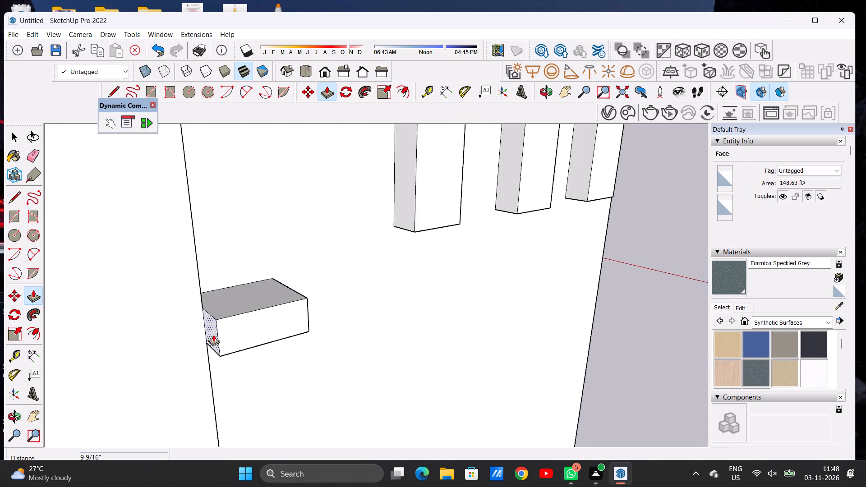
pyautogui.click(213, 335)
pyautogui.scroll(-2, 171, 330)
pyautogui.scroll(1, 171, 330)
pyautogui.scroll(-13, 171, 330)
pyautogui.scroll(1, 171, 330)
pyautogui.scroll(-1, 171, 330)
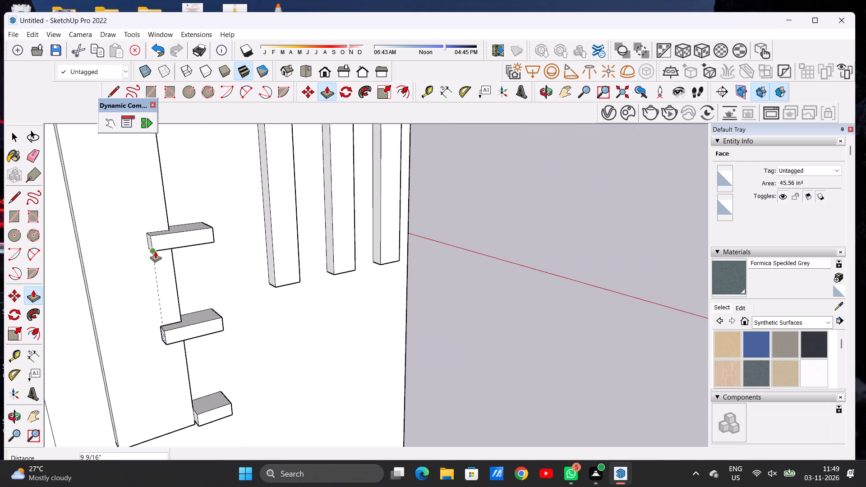
pyautogui.click(155, 251)
# Push/Pull the ninth block's end face across the L-band by 9 9/16", aligning it with the eighth block.
pyautogui.scroll(-8, 178, 257)
pyautogui.scroll(18, 192, 370)
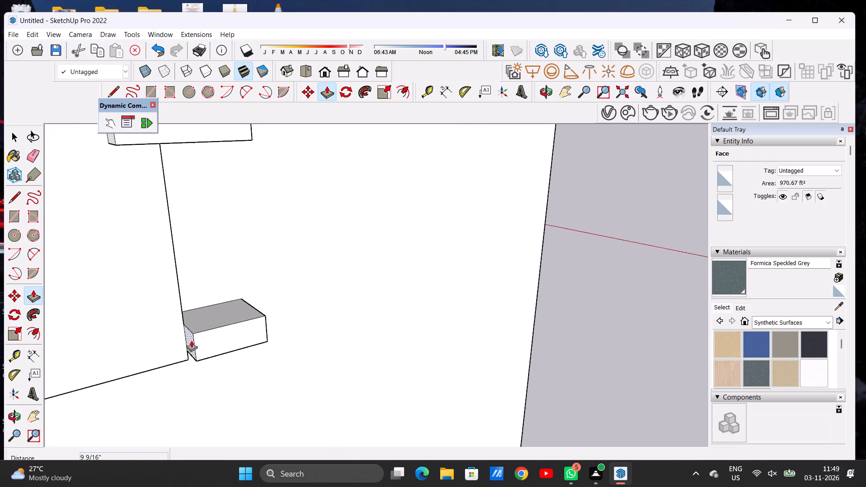
pyautogui.scroll(1, 191, 340)
pyautogui.click(191, 340)
pyautogui.scroll(-2, 151, 349)
pyautogui.scroll(1, 151, 349)
pyautogui.scroll(-5, 151, 349)
pyautogui.scroll(1, 151, 349)
pyautogui.scroll(-1, 152, 348)
pyautogui.scroll(1, 152, 349)
pyautogui.scroll(-9, 152, 349)
pyautogui.scroll(1, 152, 351)
pyautogui.scroll(-1, 152, 351)
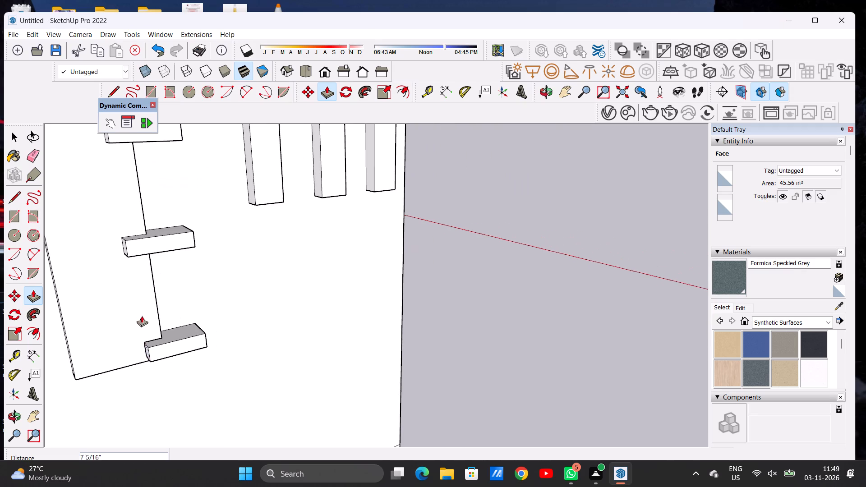
pyautogui.click(131, 257)
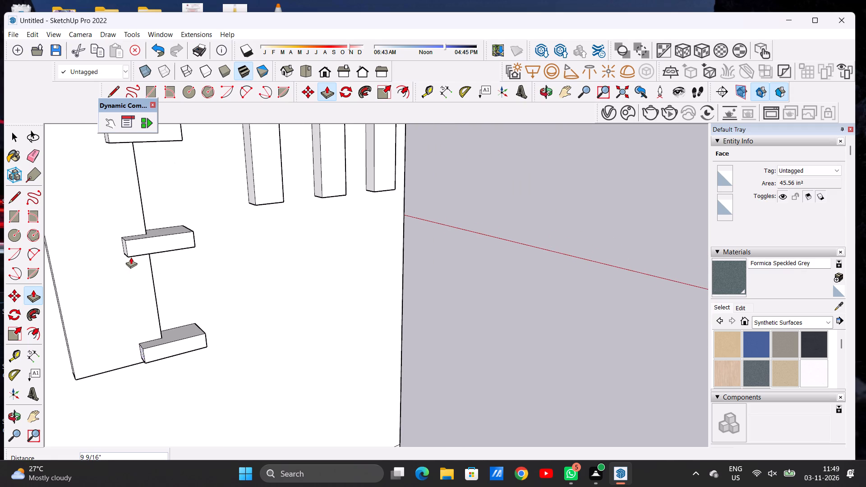
pyautogui.press('space')
# Examine the side wall with its projecting blocks, and the front facade with the taller block beside the balconies.
pyautogui.press('o')
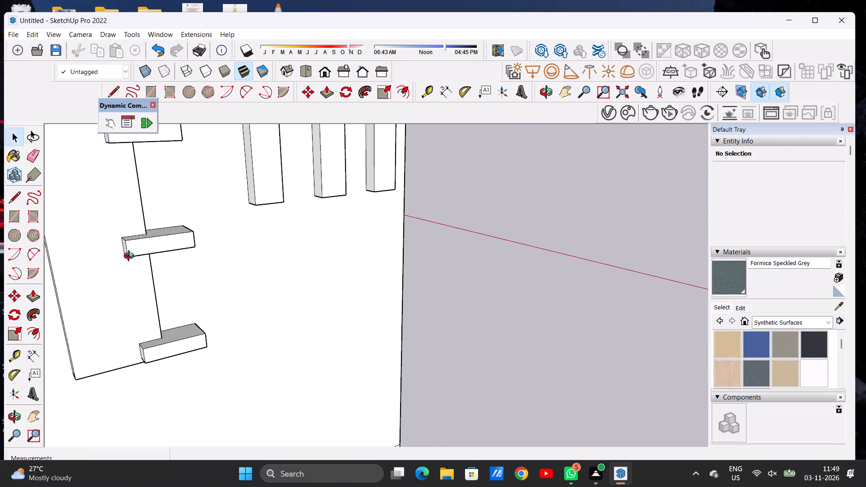
pyautogui.scroll(-14, 149, 292)
pyautogui.moveTo(195, 335); pyautogui.dragTo(150, 299)
pyautogui.scroll(-7, 199, 327)
pyautogui.scroll(1, 203, 338)
pyautogui.scroll(-1, 202, 337)
pyautogui.scroll(1, 202, 337)
pyautogui.scroll(-11, 202, 337)
pyautogui.scroll(13, 192, 280)
pyautogui.scroll(-1, 188, 279)
pyautogui.scroll(1, 188, 279)
pyautogui.scroll(-1, 188, 279)
pyautogui.scroll(4, 188, 279)
pyautogui.moveTo(207, 287); pyautogui.dragTo(195, 287)
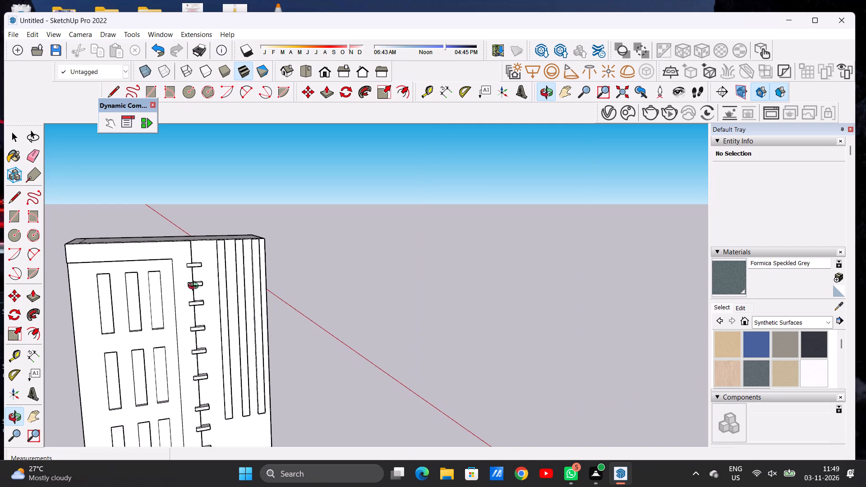
pyautogui.moveTo(195, 287); pyautogui.dragTo(180, 278)
pyautogui.scroll(-8, 234, 307)
pyautogui.moveTo(274, 336); pyautogui.dragTo(147, 316)
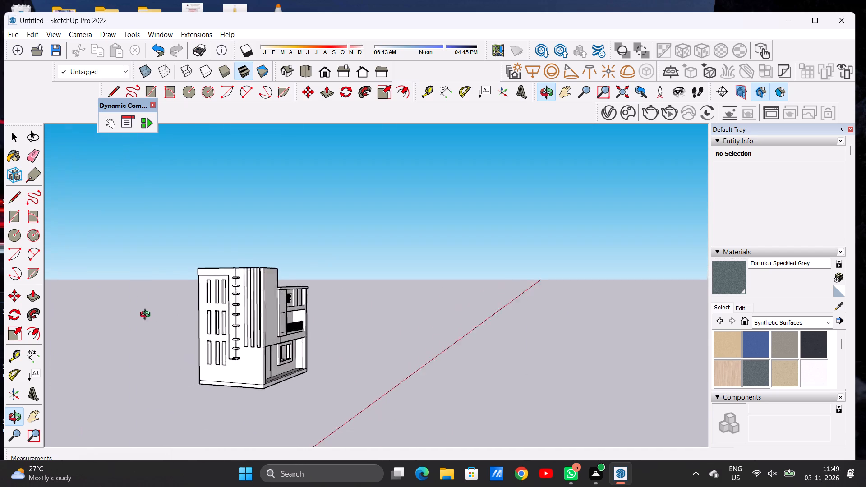
pyautogui.moveTo(147, 316); pyautogui.dragTo(49, 314)
pyautogui.moveTo(373, 340); pyautogui.dragTo(215, 320)
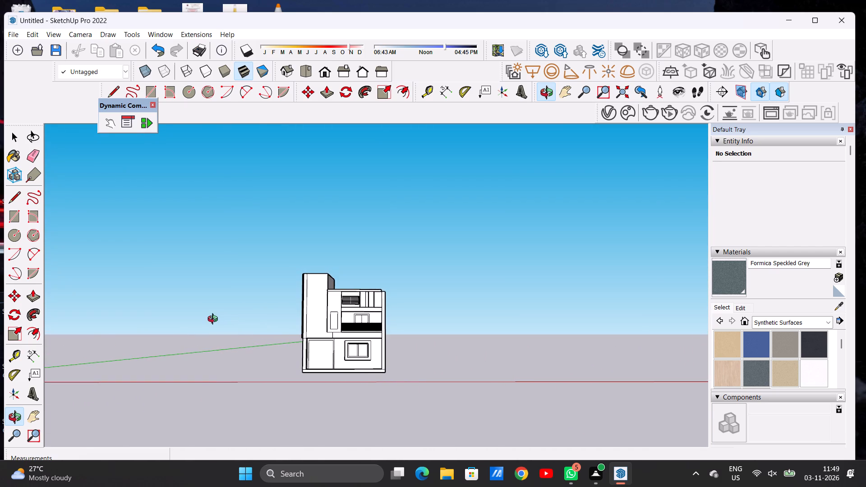
pyautogui.moveTo(215, 320); pyautogui.dragTo(240, 323)
pyautogui.scroll(4, 364, 321)
pyautogui.scroll(-1, 338, 322)
pyautogui.scroll(7, 338, 323)
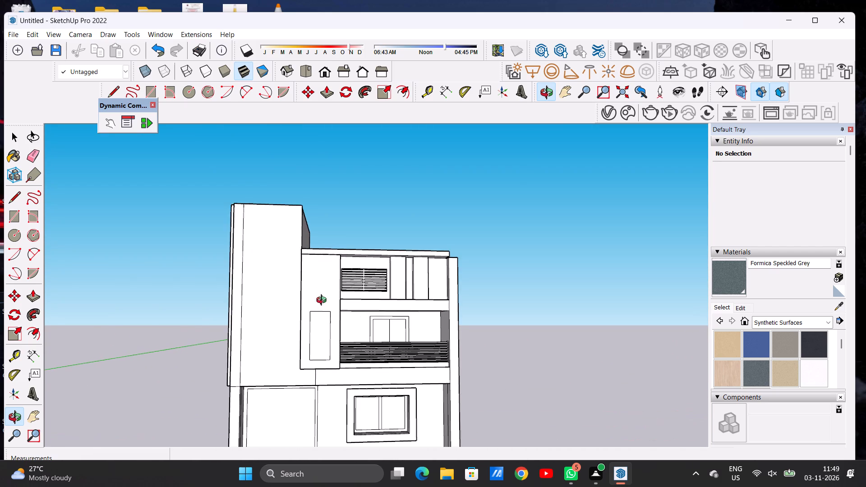
pyautogui.moveTo(307, 314); pyautogui.dragTo(307, 331)
pyautogui.moveTo(306, 330); pyautogui.dragTo(306, 336)
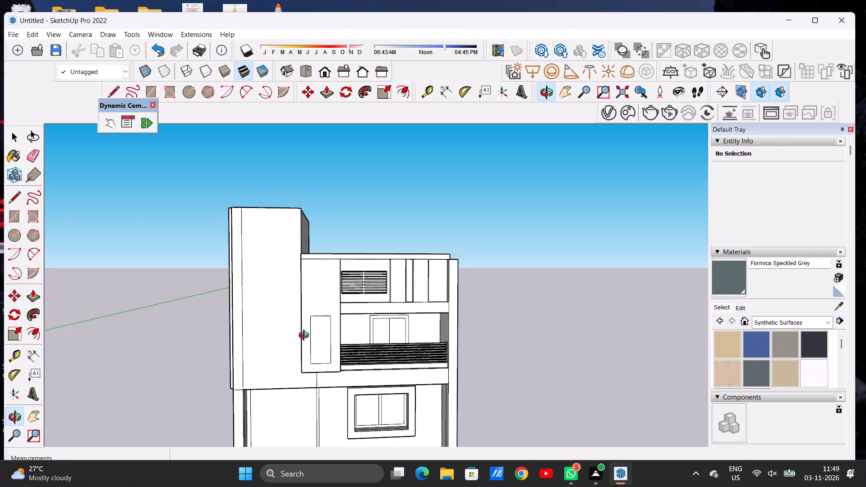
pyautogui.moveTo(306, 336); pyautogui.dragTo(308, 339)
pyautogui.scroll(3, 296, 336)
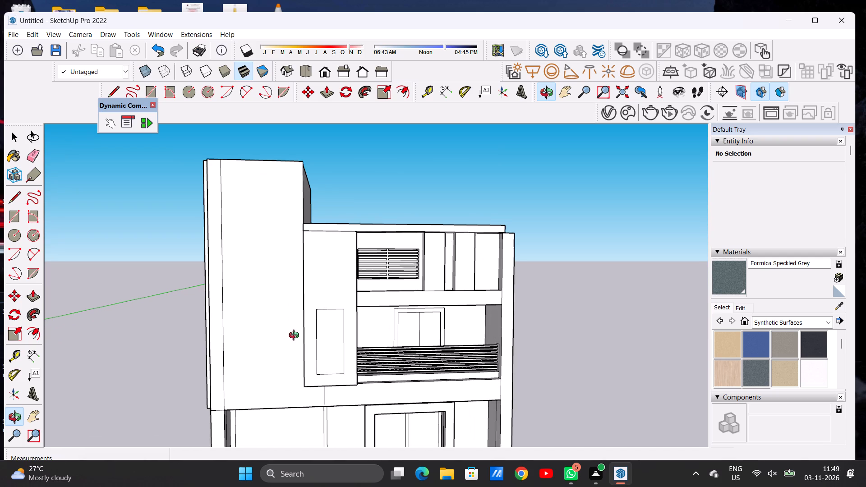
# Draw a rectangle about 20' 6" tall by 8' 3" wide on the taller block's front face, starting from its vertical line.
pyautogui.click(326, 68)
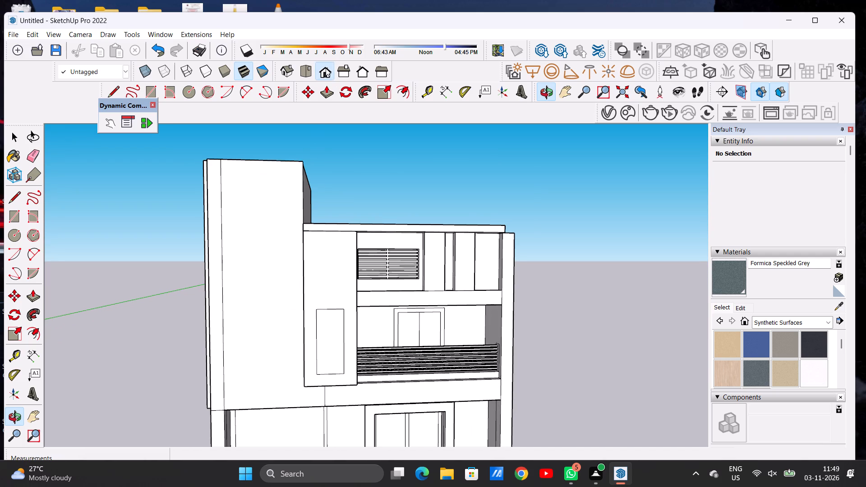
pyautogui.scroll(-10, 288, 284)
pyautogui.scroll(7, 290, 245)
pyautogui.moveTo(292, 260); pyautogui.dragTo(300, 263)
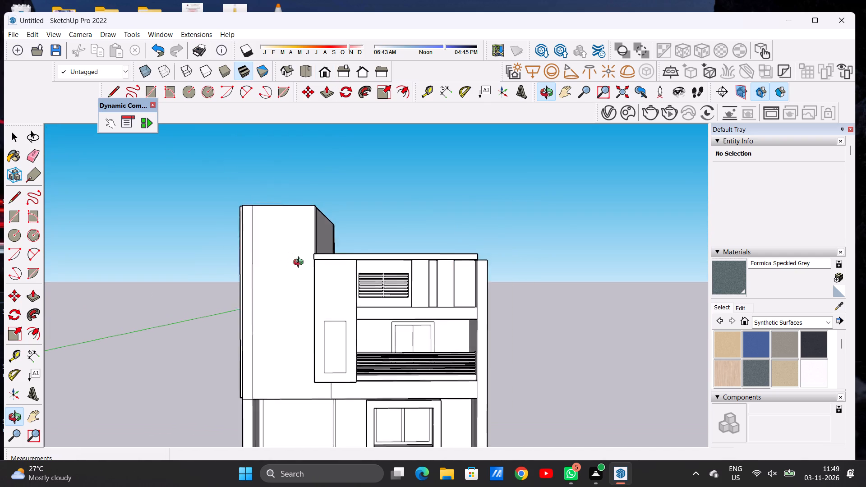
pyautogui.moveTo(300, 263); pyautogui.dragTo(310, 277)
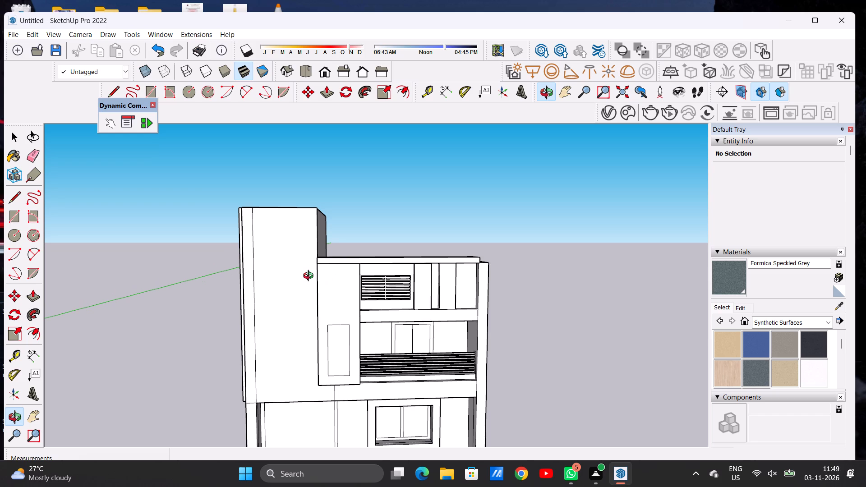
pyautogui.press('r')
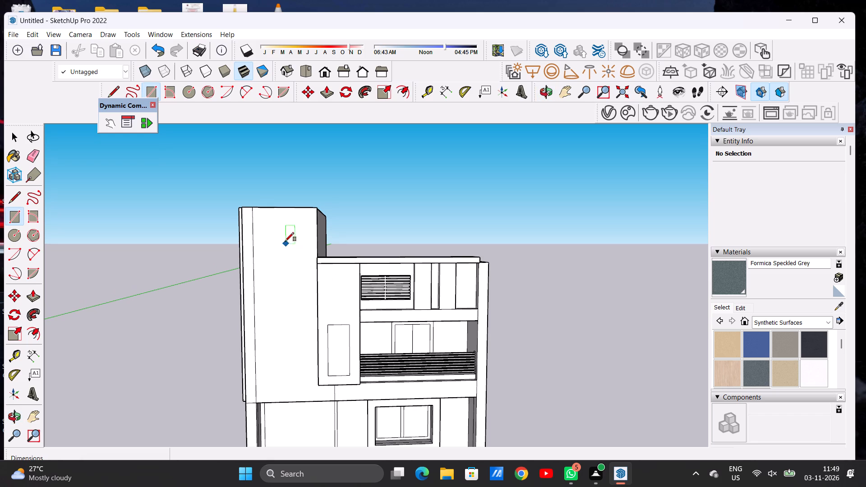
pyautogui.click(255, 233)
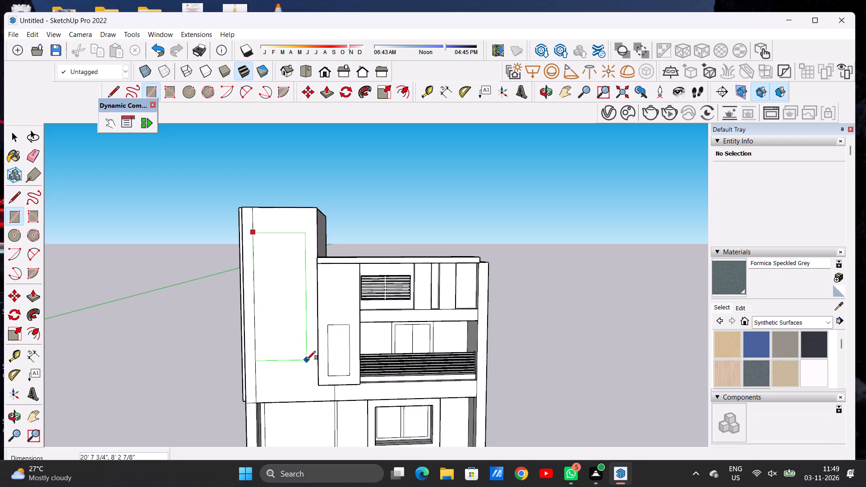
pyautogui.click(307, 359)
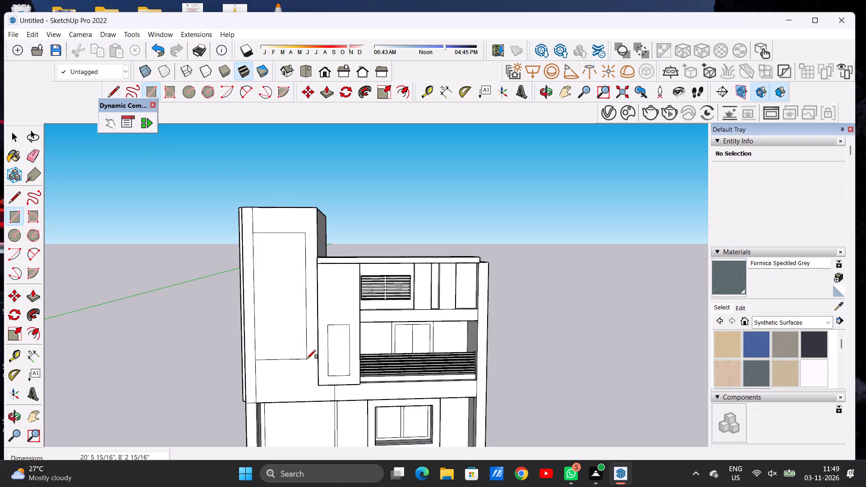
# Erase the vertical line segments below and above the new rectangle on the taller block's front face.
pyautogui.press('space')
pyautogui.write('E')
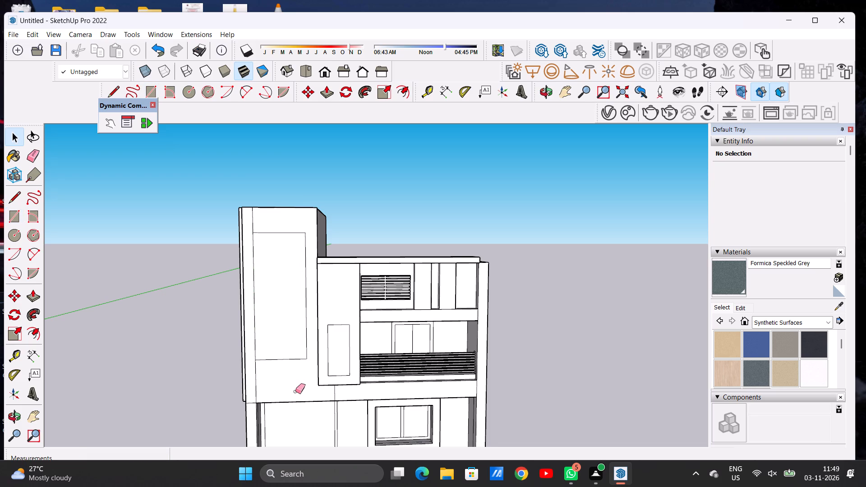
pyautogui.scroll(2, 268, 381)
pyautogui.scroll(-1, 267, 381)
pyautogui.scroll(5, 266, 384)
pyautogui.moveTo(248, 376); pyautogui.dragTo(256, 382)
pyautogui.scroll(-11, 260, 384)
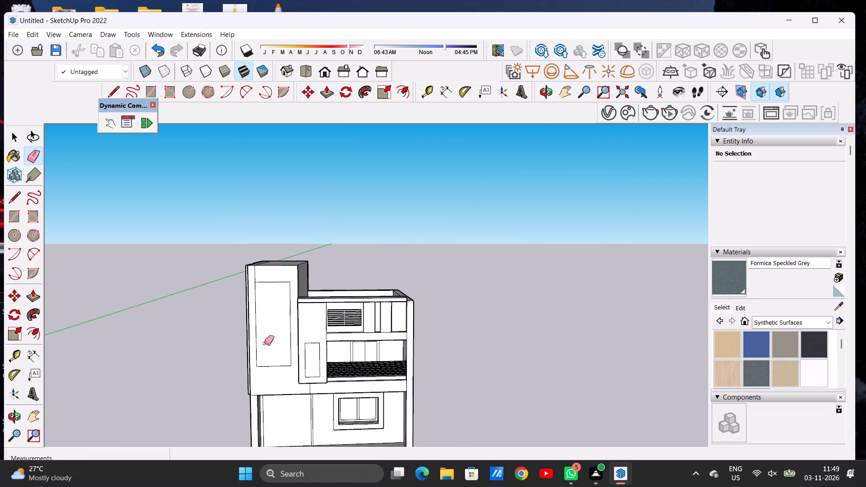
pyautogui.scroll(1, 258, 295)
pyautogui.scroll(-1, 258, 294)
pyautogui.scroll(18, 258, 293)
pyautogui.moveTo(250, 258); pyautogui.dragTo(258, 264)
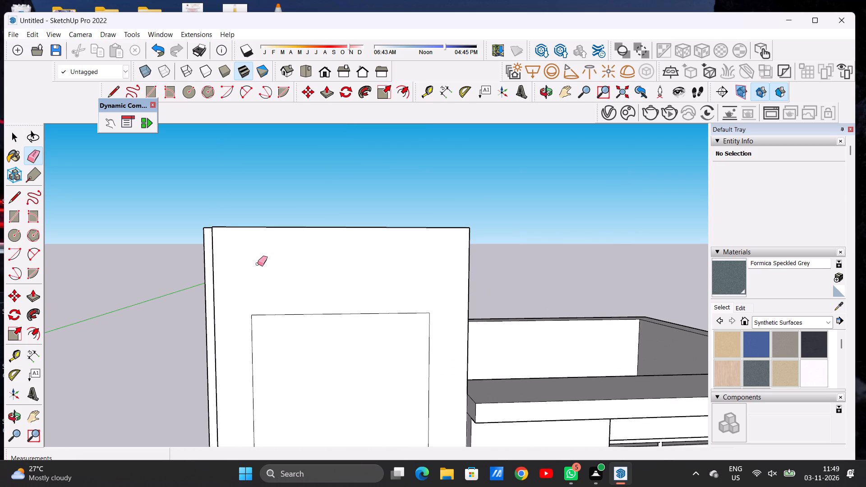
pyautogui.press('space')
# Offset the tall rectangle's edges inward by about 1' 2" to form a border frame.
pyautogui.scroll(-16, 313, 266)
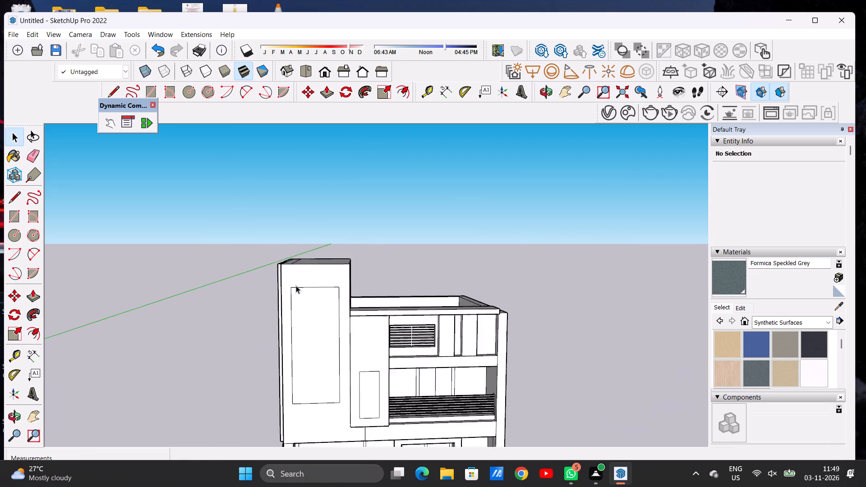
pyautogui.scroll(-2, 296, 285)
pyautogui.scroll(8, 323, 303)
pyautogui.write('OF')
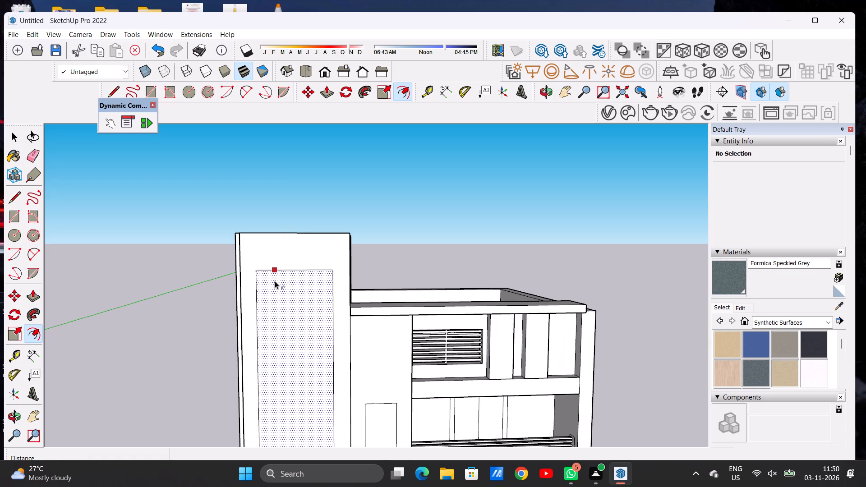
pyautogui.click(275, 281)
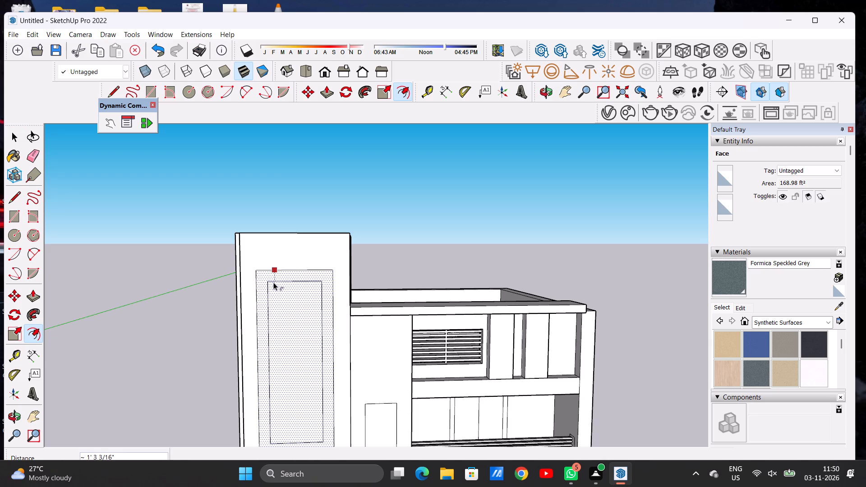
pyautogui.click(273, 281)
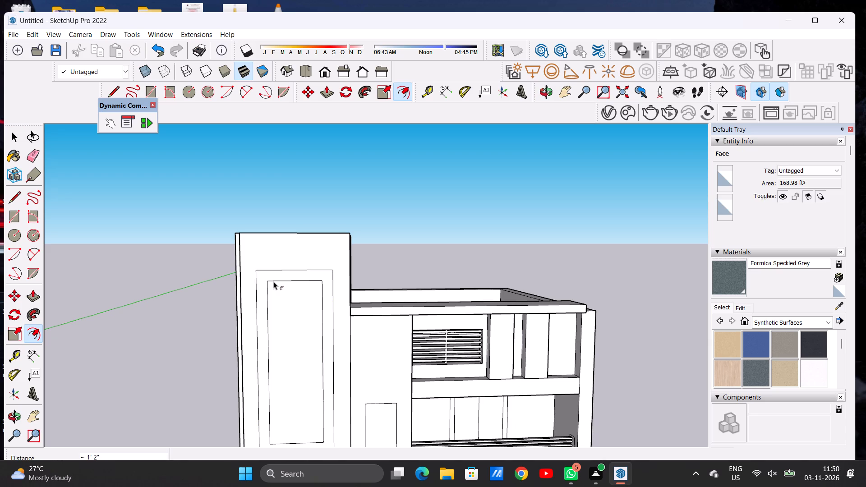
pyautogui.press('space')
# Push/Pull the inner rectangle into the taller block's front face by about 1' 9" to form a recess.
pyautogui.press('p')
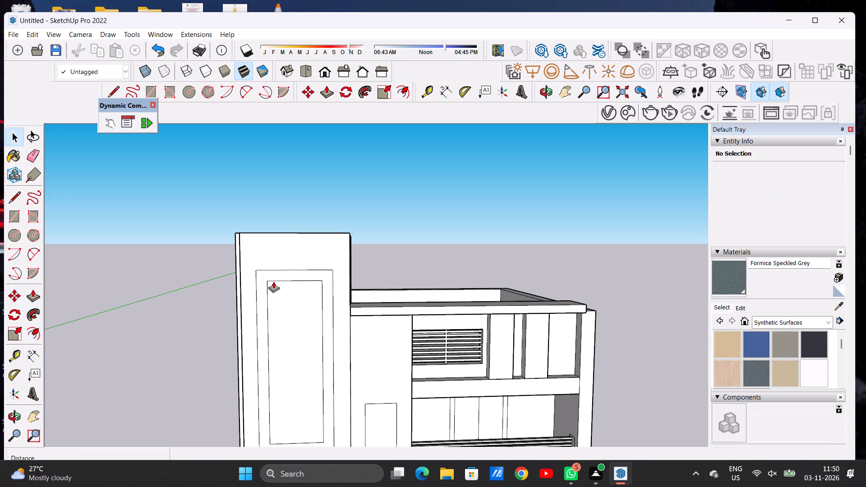
pyautogui.scroll(6, 294, 293)
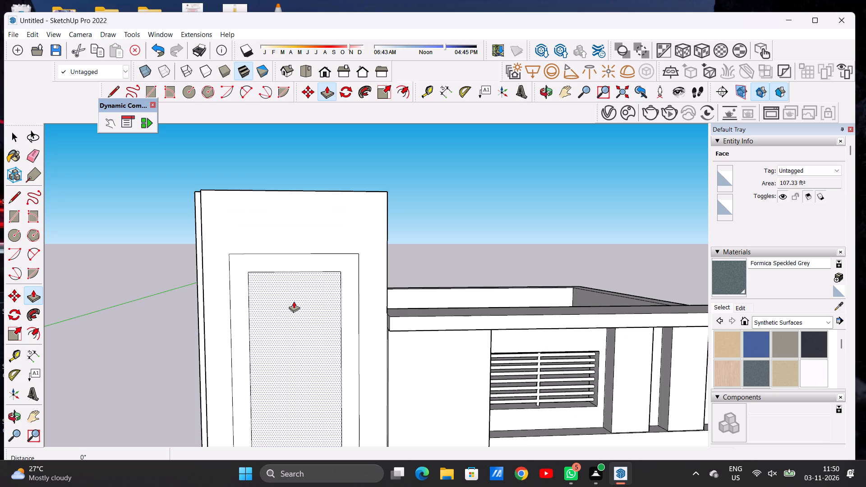
pyautogui.click(276, 315)
pyautogui.click(278, 310)
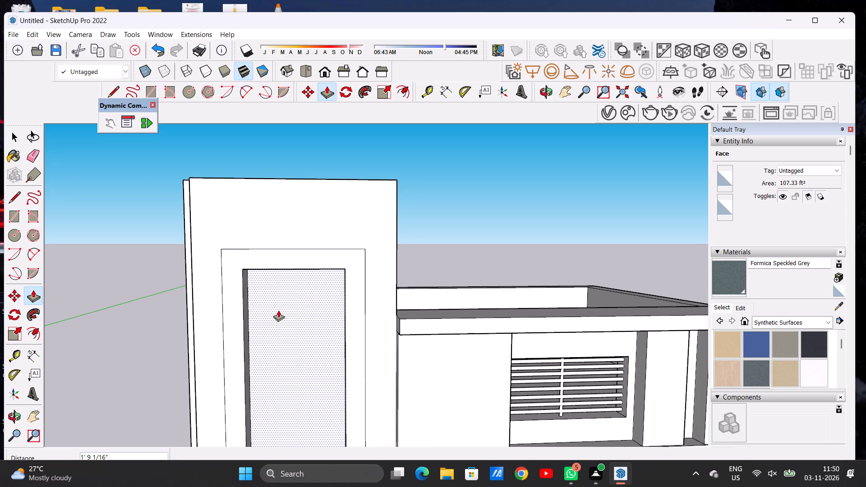
pyautogui.press('space')
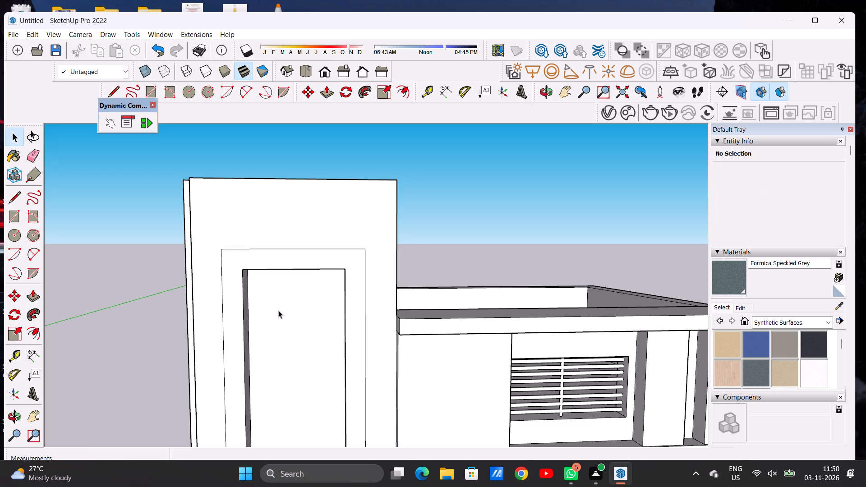
# Push/Pull the back face of the tall front recess a further 7 5/16" inward to deepen it.
pyautogui.scroll(-8, 278, 310)
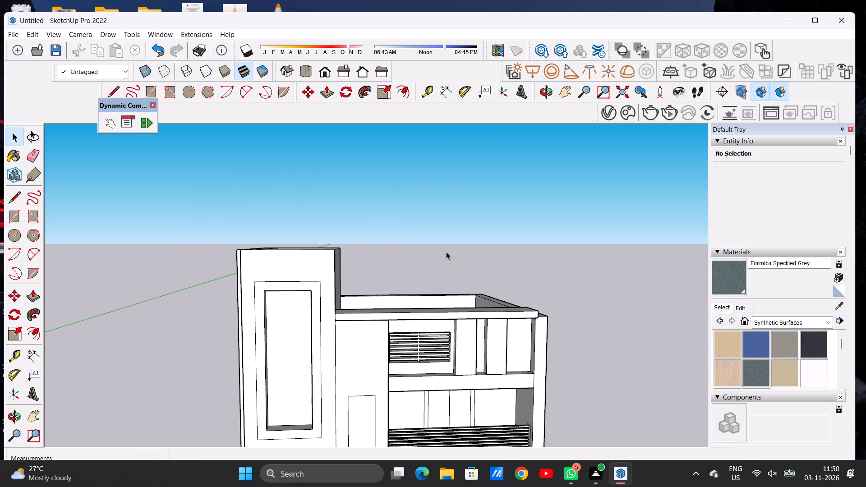
pyautogui.press('o')
pyautogui.scroll(-6, 430, 265)
pyautogui.moveTo(328, 359); pyautogui.dragTo(285, 351)
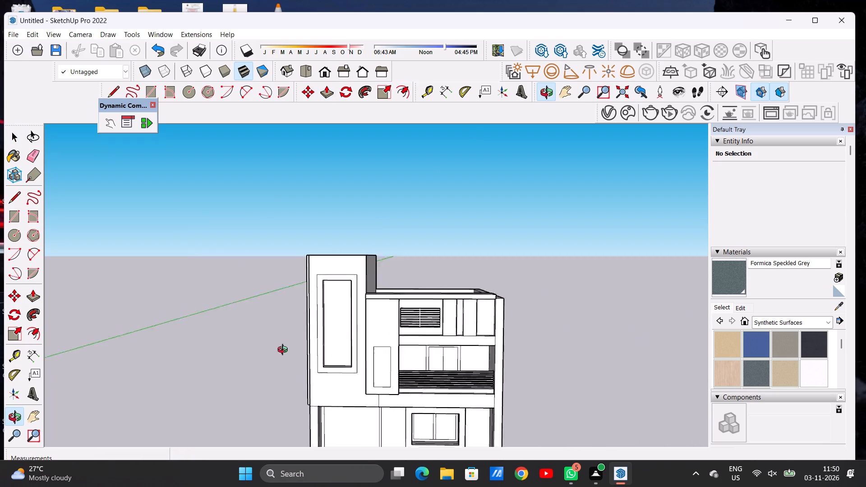
pyautogui.moveTo(285, 351); pyautogui.dragTo(193, 386)
pyautogui.scroll(11, 334, 331)
pyautogui.moveTo(312, 323); pyautogui.dragTo(334, 328)
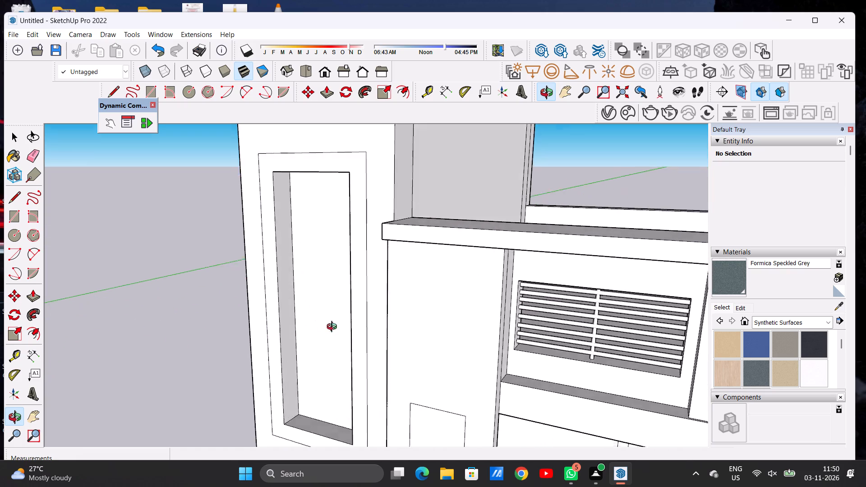
pyautogui.moveTo(334, 328); pyautogui.dragTo(516, 331)
pyautogui.moveTo(377, 335); pyautogui.dragTo(267, 341)
pyautogui.scroll(-7, 382, 320)
pyautogui.moveTo(291, 340); pyautogui.dragTo(232, 357)
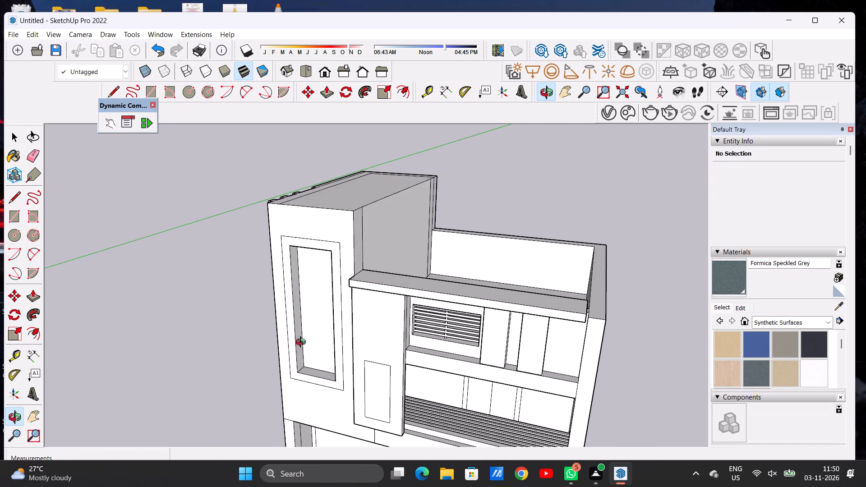
pyautogui.scroll(5, 317, 328)
pyautogui.scroll(-1, 317, 328)
pyautogui.scroll(1, 317, 328)
pyautogui.press('p')
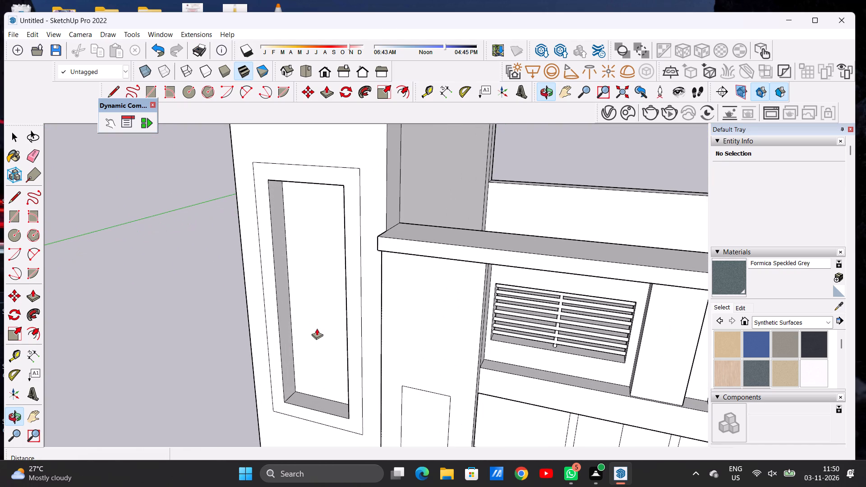
pyautogui.scroll(3, 316, 329)
pyautogui.click(309, 331)
pyautogui.click(313, 325)
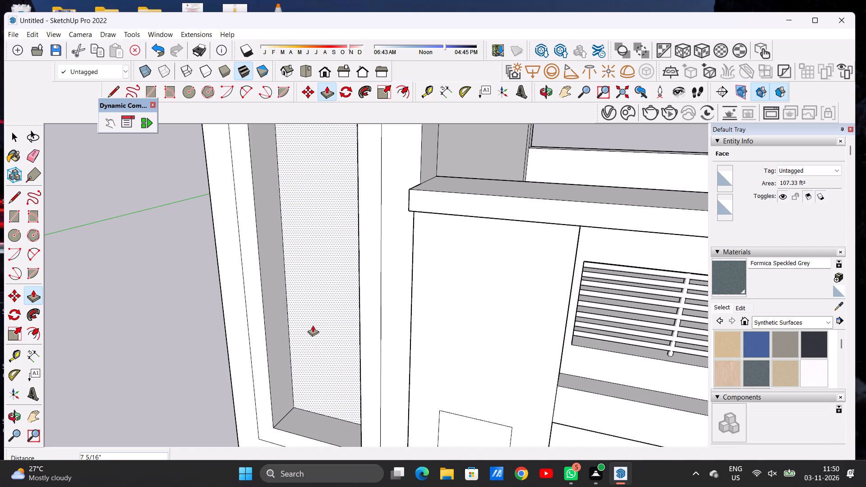
pyautogui.press('space')
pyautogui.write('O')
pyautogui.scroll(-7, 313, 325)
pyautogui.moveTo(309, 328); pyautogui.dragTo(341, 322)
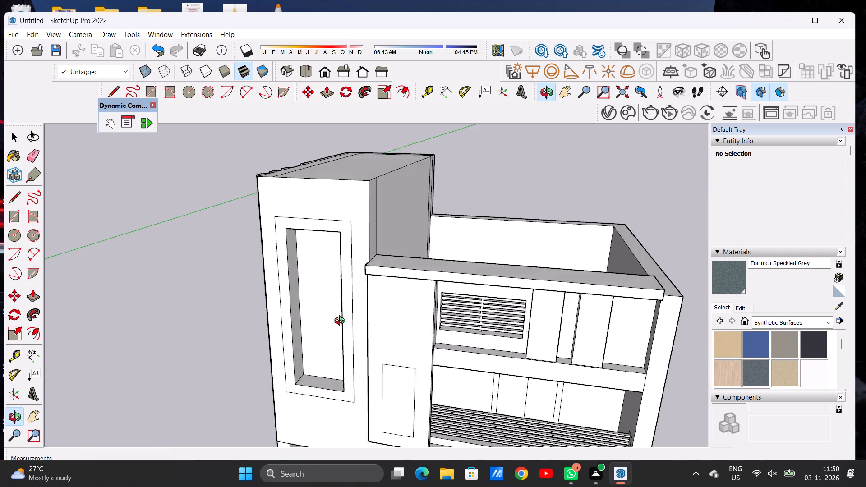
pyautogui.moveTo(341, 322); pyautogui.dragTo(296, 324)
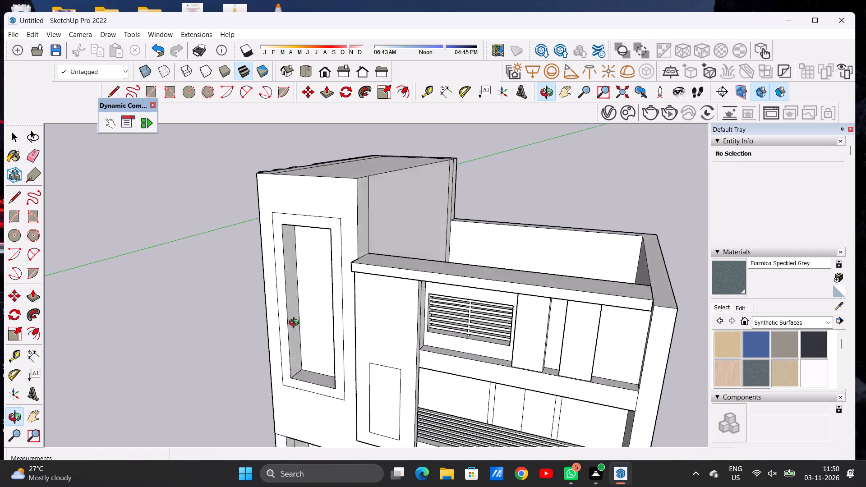
# Push/Pull the border frame around the tall recess outward by 11" from the taller block's front face.
pyautogui.moveTo(296, 324); pyautogui.dragTo(245, 366)
pyautogui.scroll(4, 315, 383)
pyautogui.press('space')
pyautogui.write('P')
pyautogui.scroll(2, 345, 372)
pyautogui.scroll(-1, 343, 372)
pyautogui.scroll(3, 341, 374)
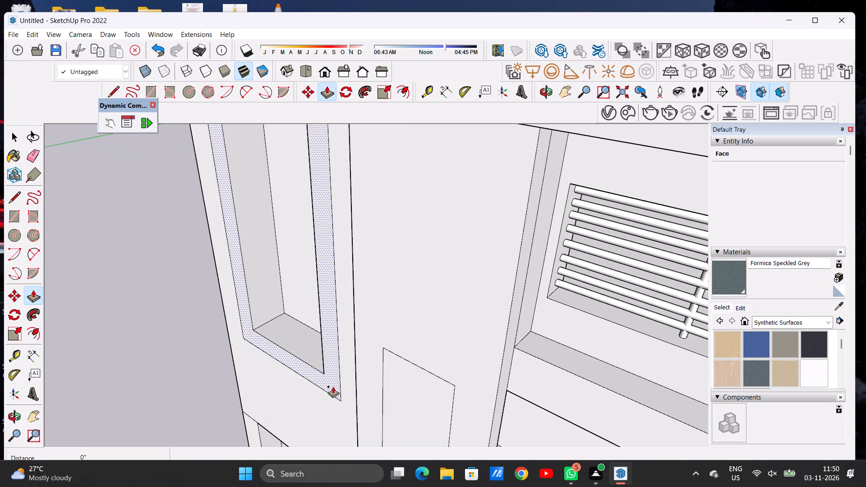
pyautogui.click(333, 386)
pyautogui.click(322, 398)
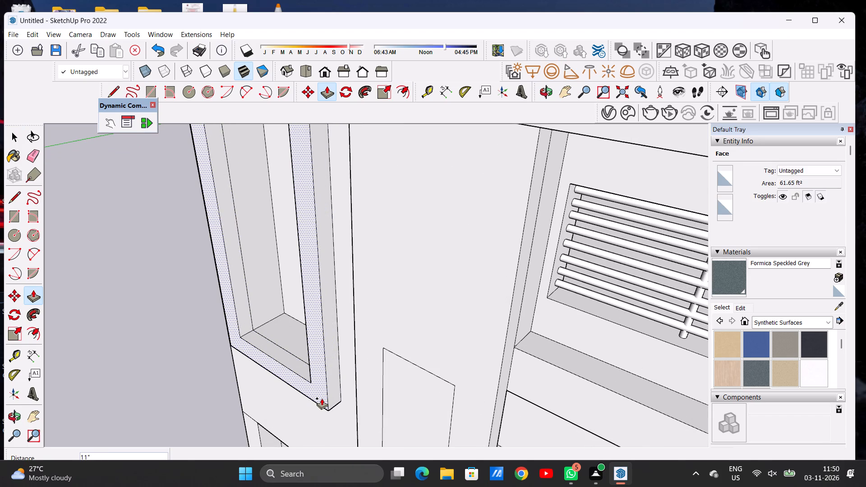
# Examine the projecting frame and the tall recess from the side, the front and above.
pyautogui.press('space')
pyautogui.write('O')
pyautogui.moveTo(282, 384); pyautogui.dragTo(377, 366)
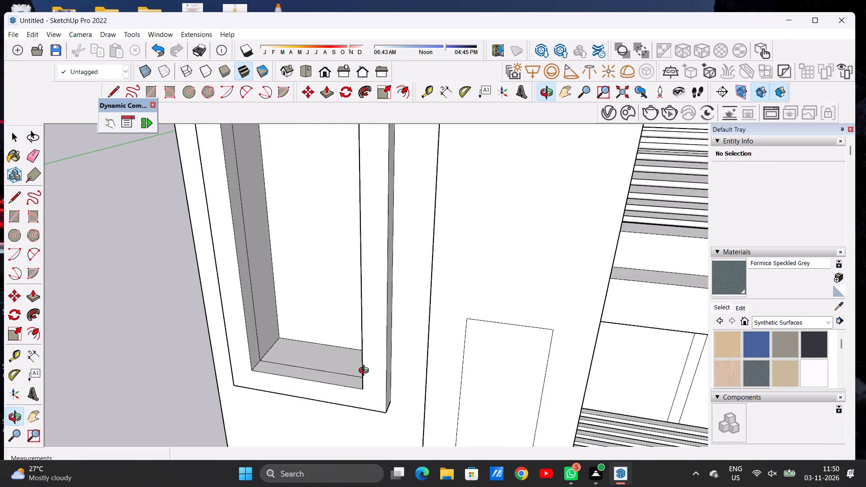
pyautogui.scroll(-16, 343, 381)
pyautogui.moveTo(358, 359); pyautogui.dragTo(500, 303)
pyautogui.moveTo(387, 326); pyautogui.dragTo(503, 315)
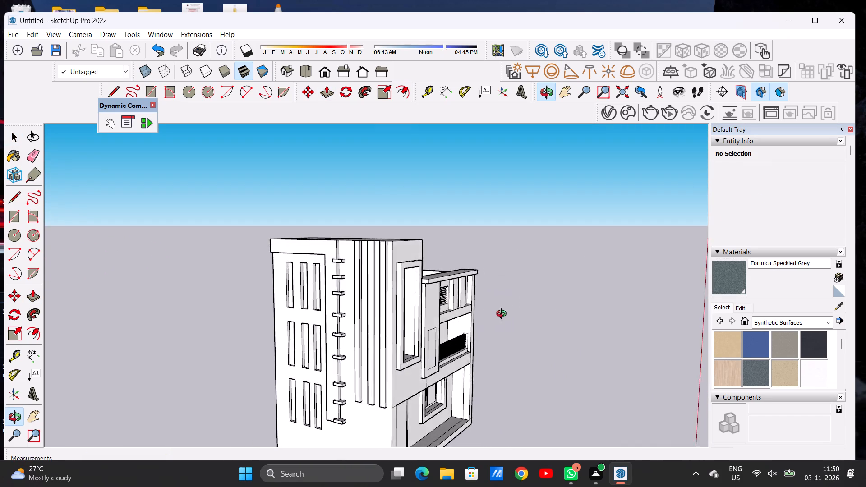
pyautogui.moveTo(503, 315); pyautogui.dragTo(288, 296)
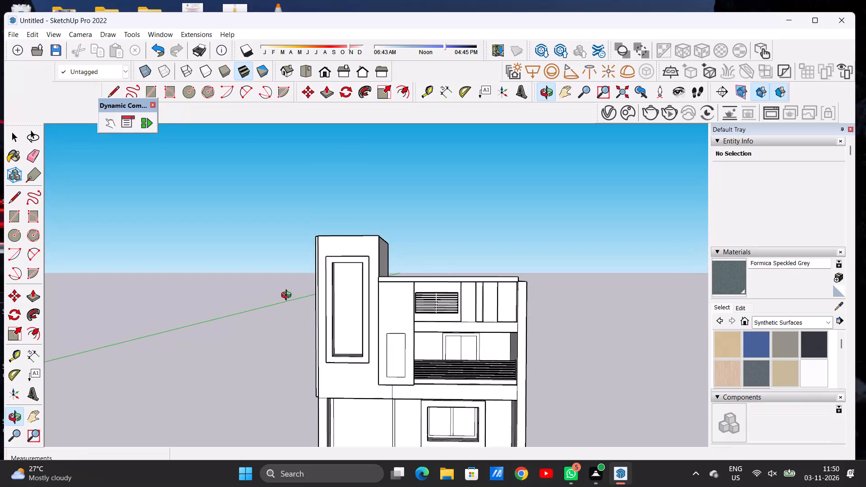
pyautogui.scroll(4, 359, 297)
pyautogui.moveTo(341, 309); pyautogui.dragTo(278, 373)
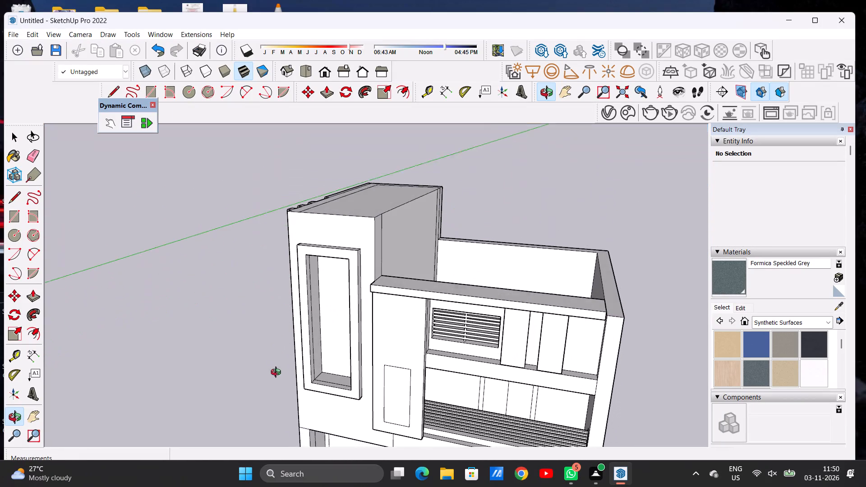
pyautogui.moveTo(278, 373); pyautogui.dragTo(278, 377)
pyautogui.scroll(12, 330, 317)
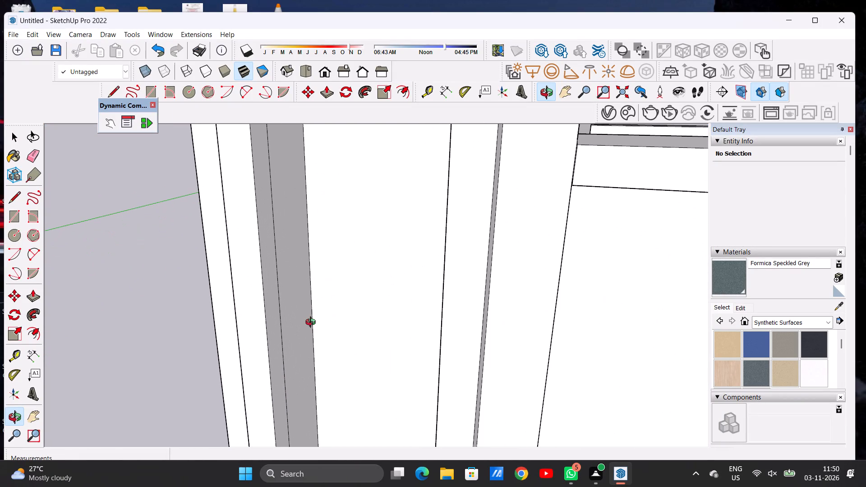
pyautogui.scroll(-7, 332, 312)
pyautogui.moveTo(336, 317); pyautogui.dragTo(327, 286)
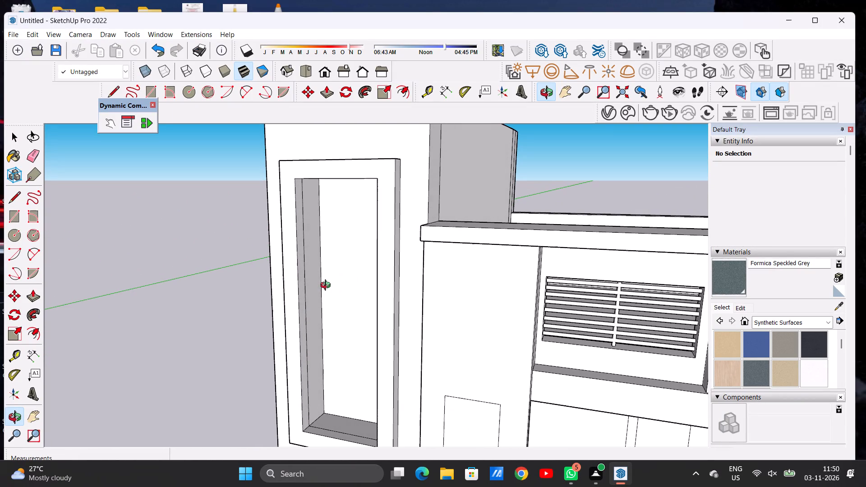
pyautogui.scroll(1, 322, 278)
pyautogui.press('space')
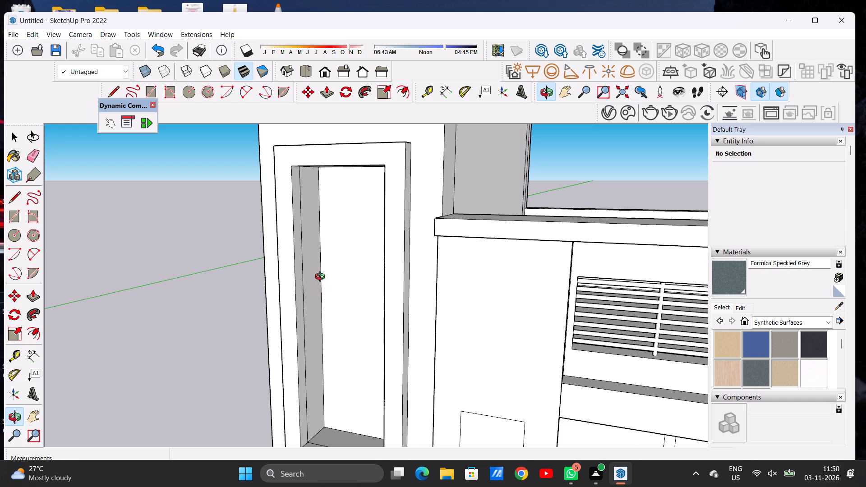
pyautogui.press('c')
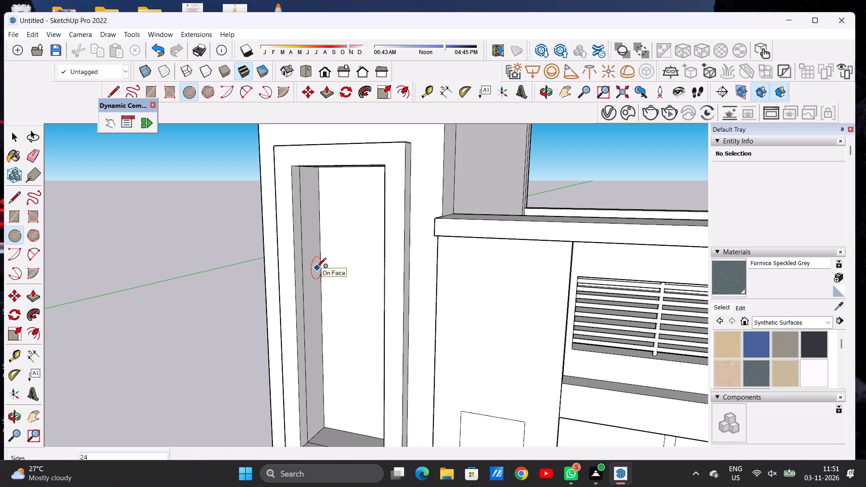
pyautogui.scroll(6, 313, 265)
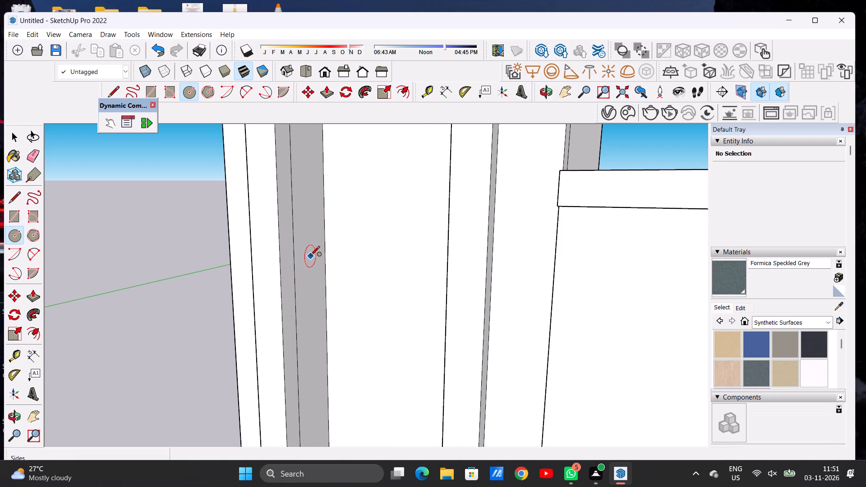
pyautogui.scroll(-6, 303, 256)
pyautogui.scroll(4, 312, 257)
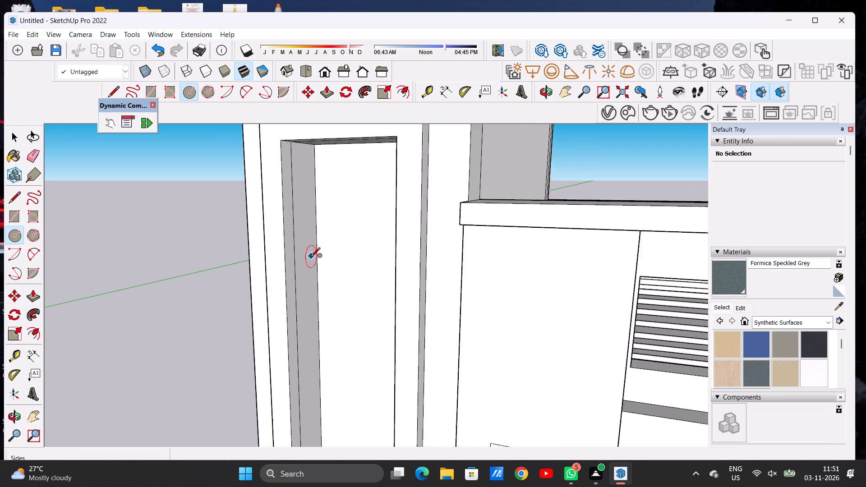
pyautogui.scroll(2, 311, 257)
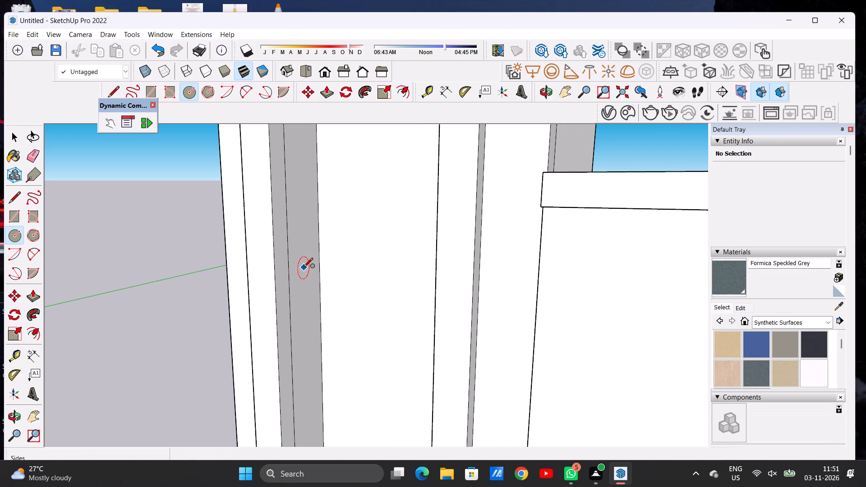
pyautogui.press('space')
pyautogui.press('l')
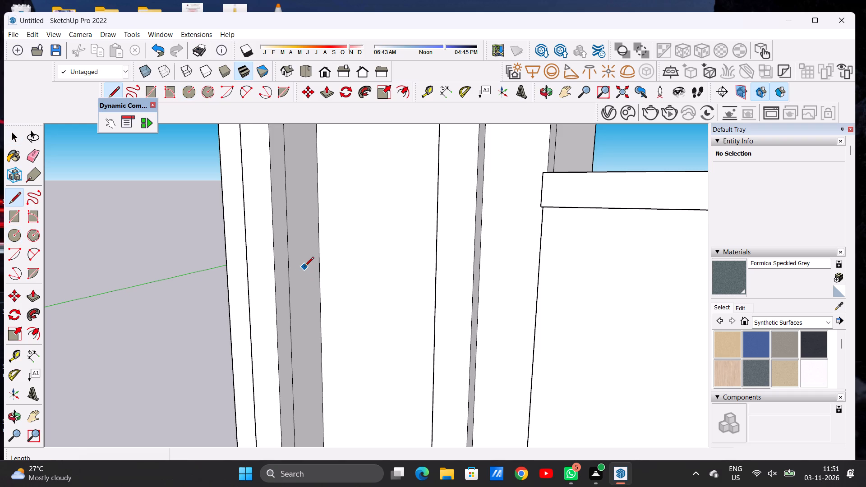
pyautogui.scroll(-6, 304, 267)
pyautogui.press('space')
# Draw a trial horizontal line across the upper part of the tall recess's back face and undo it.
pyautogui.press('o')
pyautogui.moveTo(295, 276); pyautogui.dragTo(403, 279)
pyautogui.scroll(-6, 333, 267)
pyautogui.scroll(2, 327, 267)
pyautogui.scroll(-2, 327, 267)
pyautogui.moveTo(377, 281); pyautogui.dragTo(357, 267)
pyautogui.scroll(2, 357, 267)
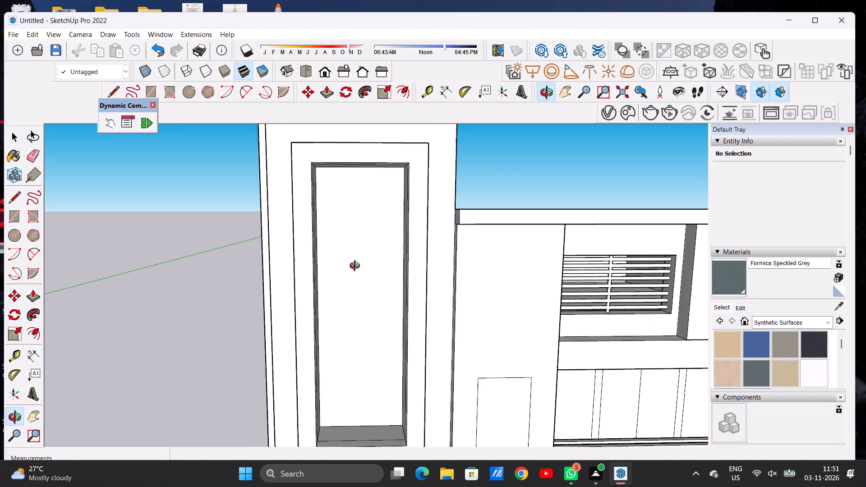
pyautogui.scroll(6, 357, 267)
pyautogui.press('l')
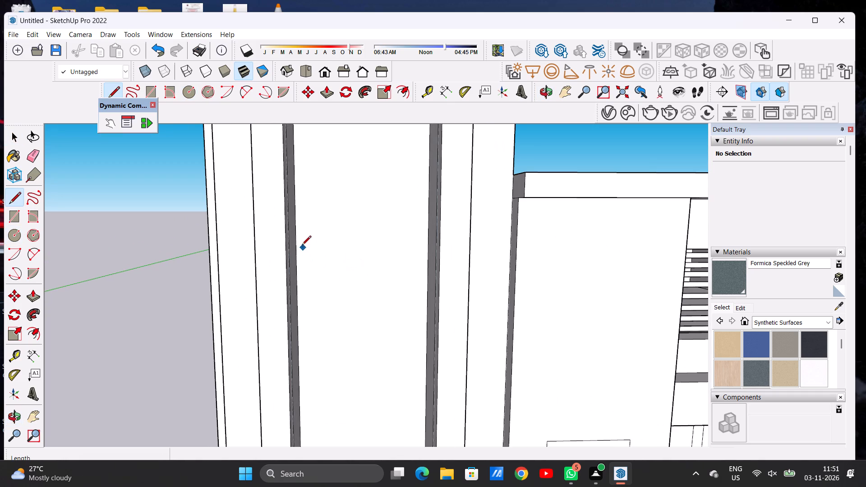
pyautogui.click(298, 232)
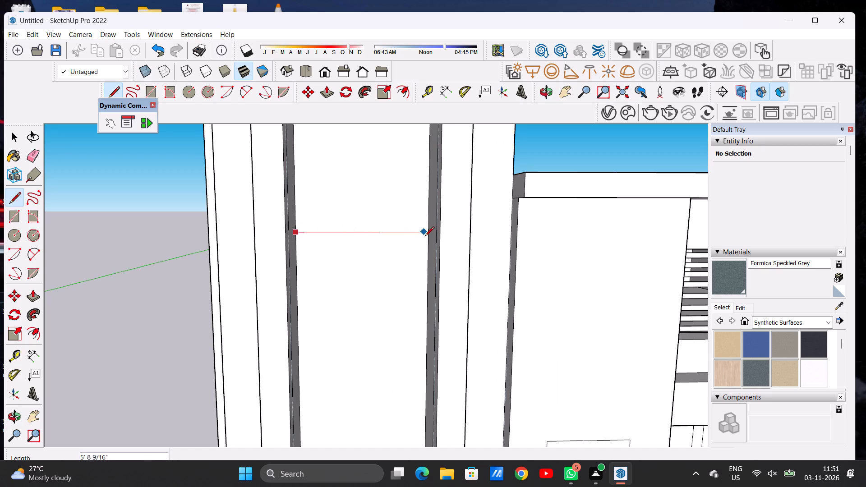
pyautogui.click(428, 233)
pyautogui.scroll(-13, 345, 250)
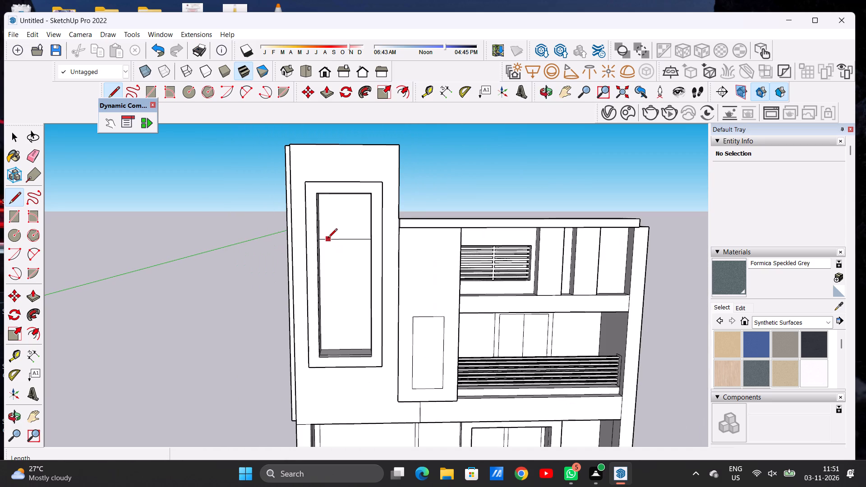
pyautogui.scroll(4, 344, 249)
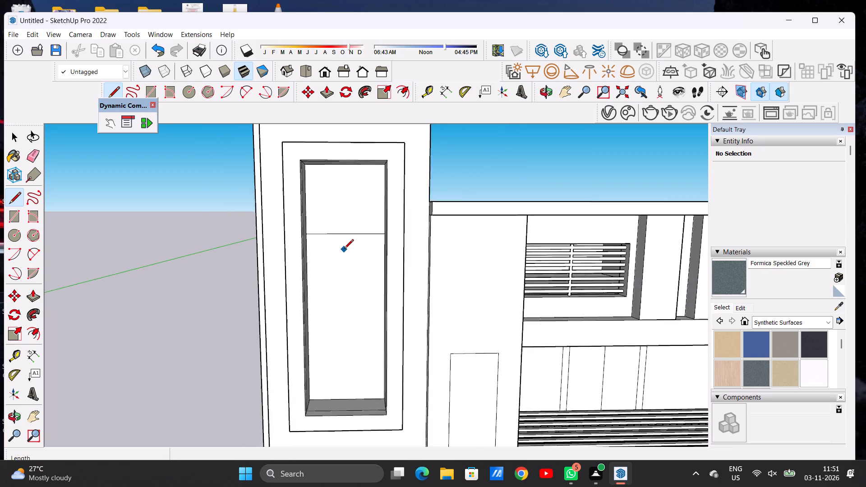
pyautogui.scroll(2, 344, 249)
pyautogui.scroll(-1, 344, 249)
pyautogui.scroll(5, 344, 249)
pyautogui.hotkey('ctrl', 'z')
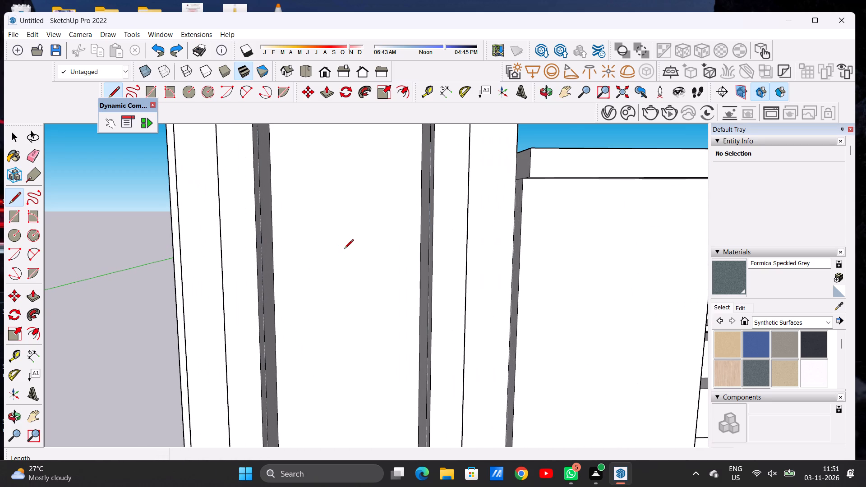
# Divide the back face of the tall recess into three stacked panels with two horizontal lines spanning its width.
pyautogui.press('l')
pyautogui.click(273, 240)
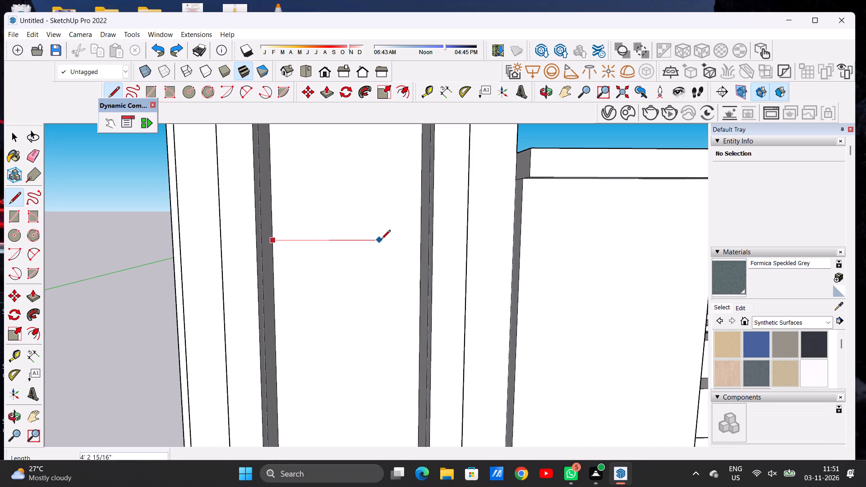
pyautogui.click(422, 241)
pyautogui.scroll(-13, 342, 241)
pyautogui.scroll(4, 349, 300)
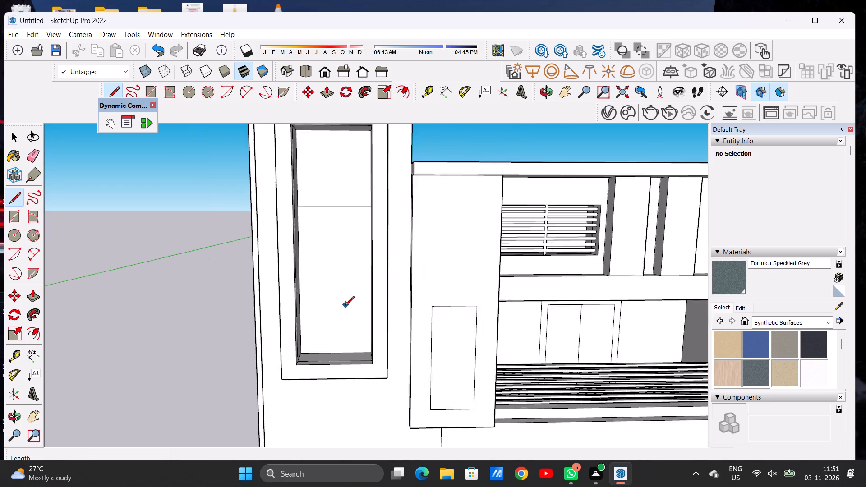
pyautogui.scroll(2, 345, 306)
pyautogui.scroll(6, 295, 285)
pyautogui.click(283, 279)
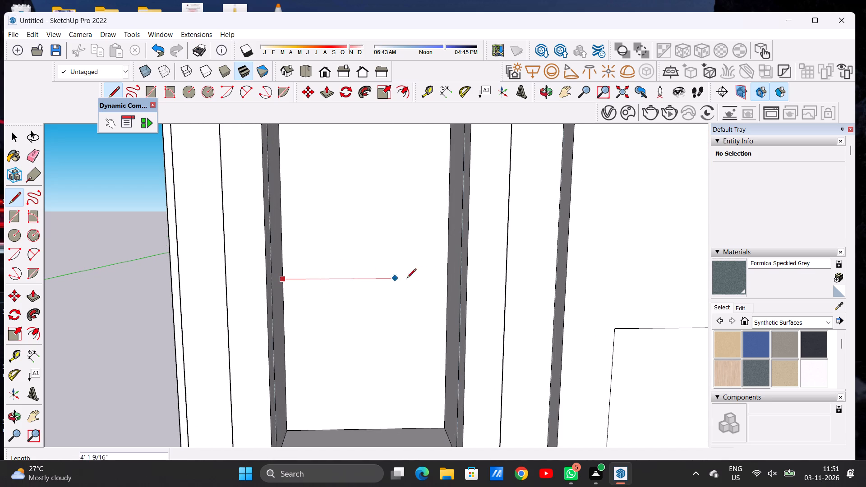
pyautogui.click(448, 278)
pyautogui.scroll(-16, 304, 301)
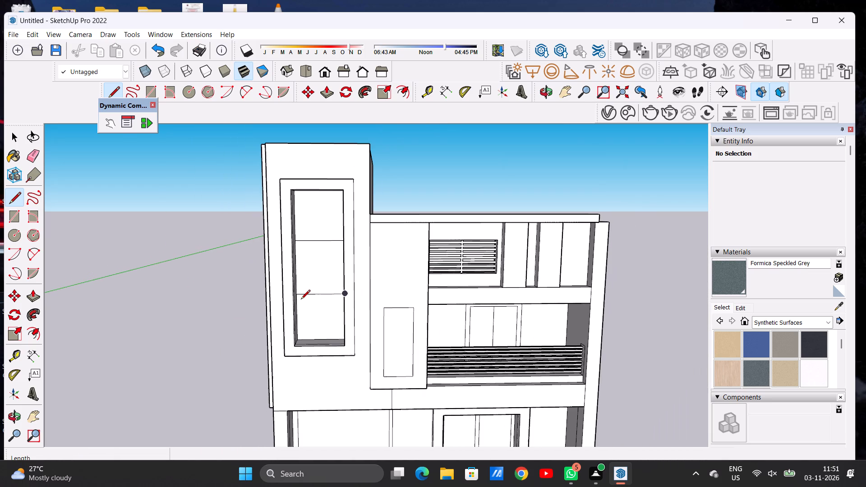
pyautogui.press('space')
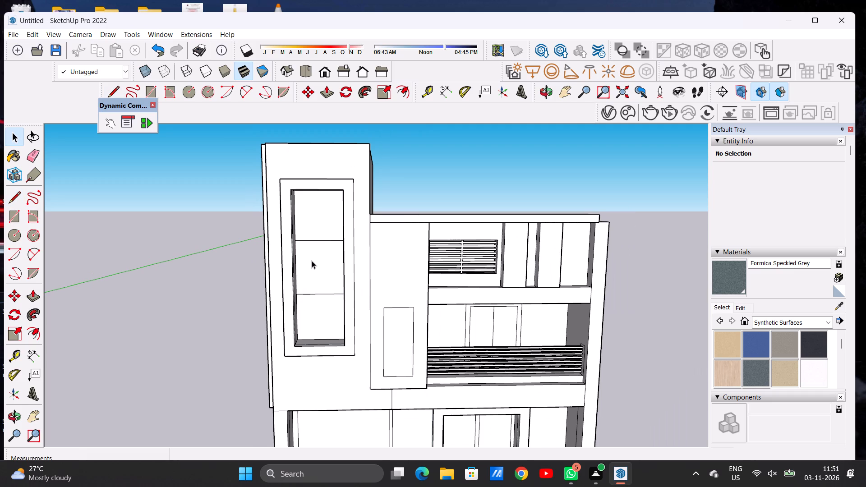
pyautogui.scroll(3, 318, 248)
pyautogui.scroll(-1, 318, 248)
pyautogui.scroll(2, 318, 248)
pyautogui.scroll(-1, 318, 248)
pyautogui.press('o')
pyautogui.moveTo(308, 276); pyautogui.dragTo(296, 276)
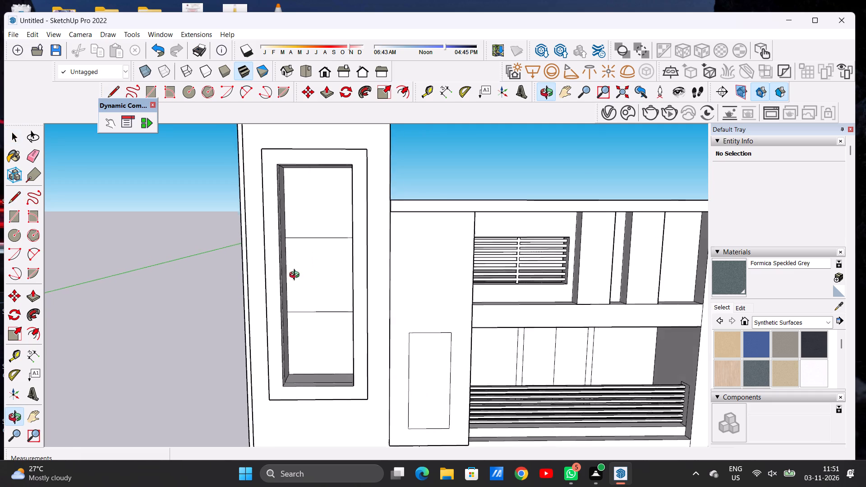
# Extend both horizontal panel lines across the tall recess's inner side wall with lines about 2' 4 3/8" long.
pyautogui.moveTo(296, 276); pyautogui.dragTo(209, 283)
pyautogui.scroll(4, 274, 242)
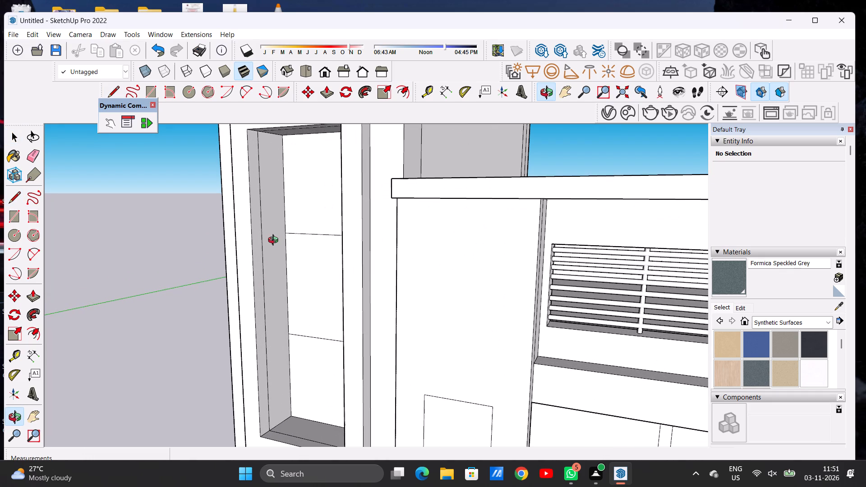
pyautogui.press('l')
pyautogui.click(285, 234)
pyautogui.click(263, 237)
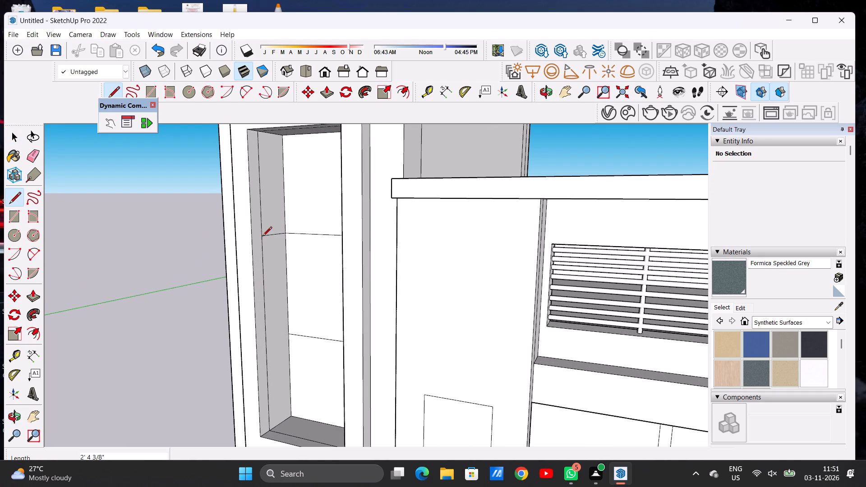
pyautogui.click(288, 334)
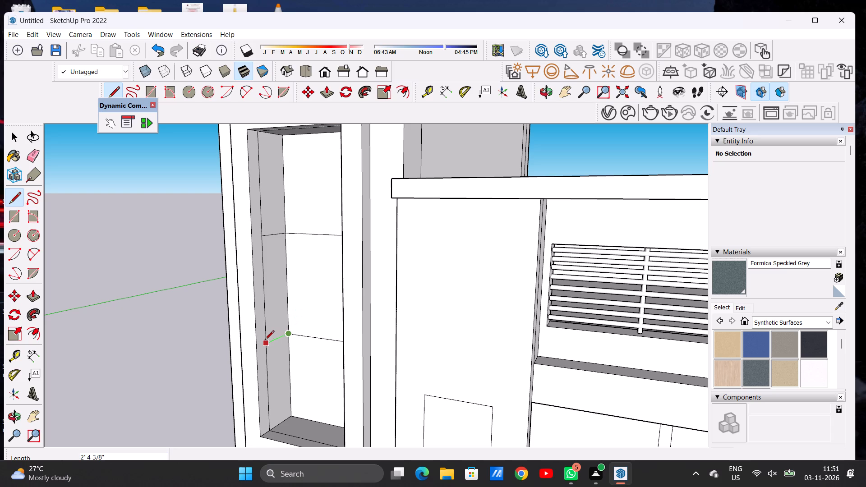
pyautogui.click(267, 340)
pyautogui.press('space')
# Draw a circle of about 1 11/16" radius on the recess's side wall, just below the upper dividing line.
pyautogui.write('C')
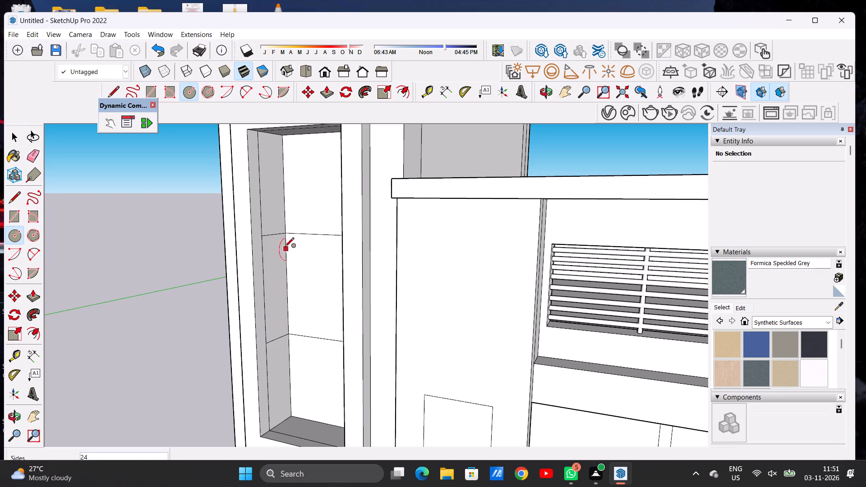
pyautogui.scroll(1, 285, 248)
pyautogui.scroll(-1, 285, 248)
pyautogui.scroll(1, 285, 248)
pyautogui.scroll(-1, 285, 248)
pyautogui.scroll(10, 285, 248)
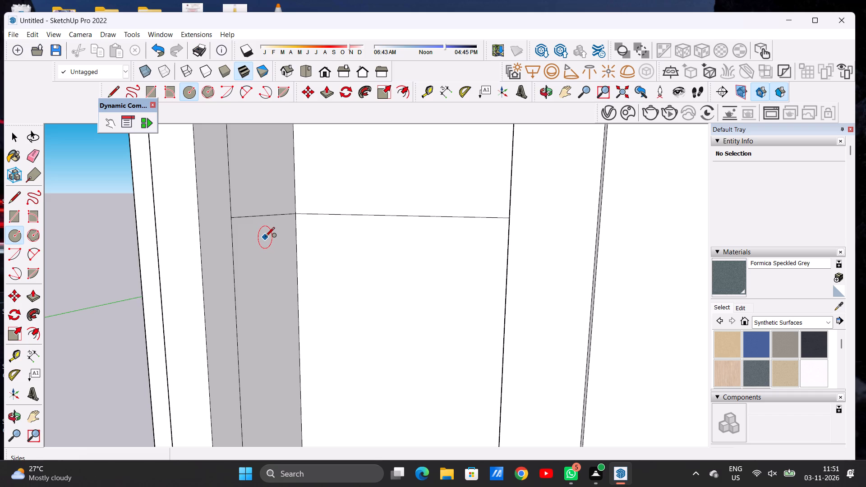
pyautogui.click(265, 237)
pyautogui.scroll(7, 265, 230)
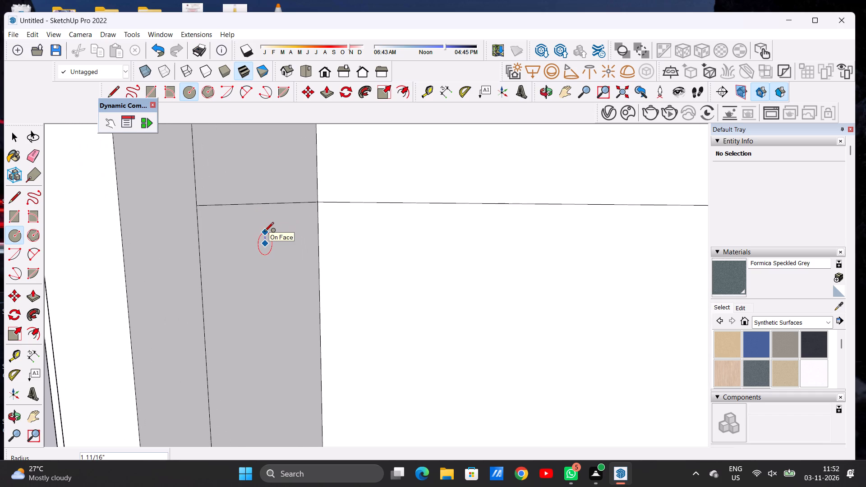
pyautogui.click(264, 232)
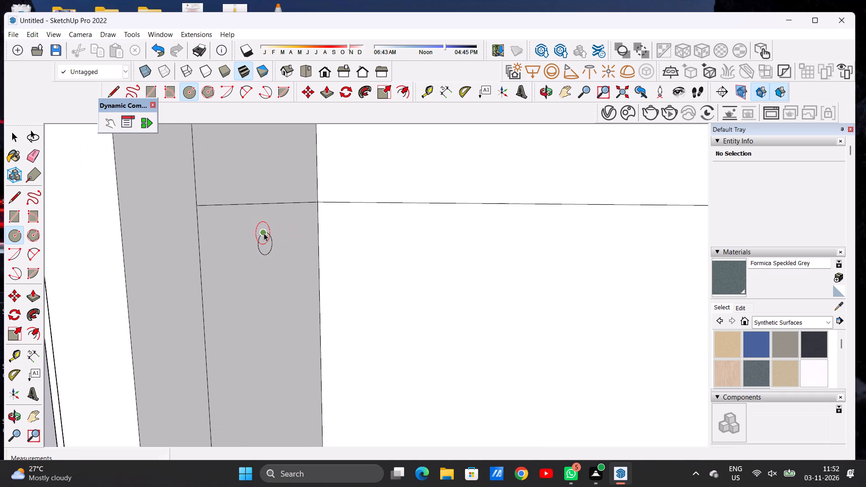
pyautogui.press('space')
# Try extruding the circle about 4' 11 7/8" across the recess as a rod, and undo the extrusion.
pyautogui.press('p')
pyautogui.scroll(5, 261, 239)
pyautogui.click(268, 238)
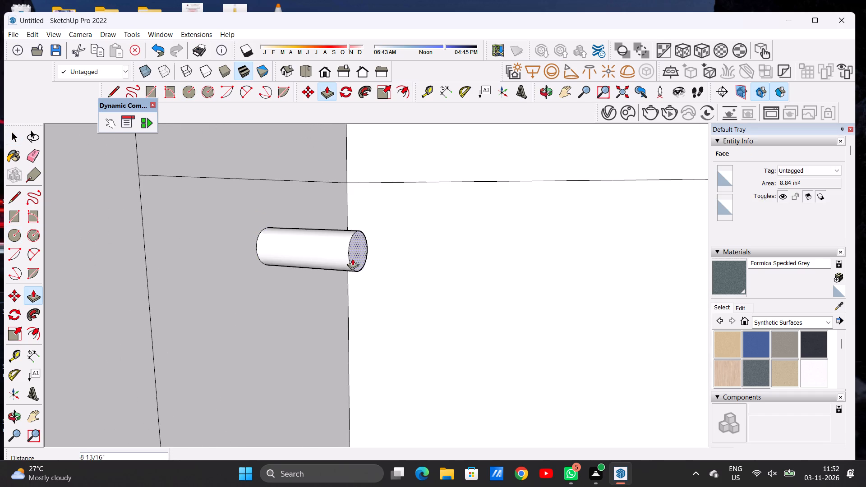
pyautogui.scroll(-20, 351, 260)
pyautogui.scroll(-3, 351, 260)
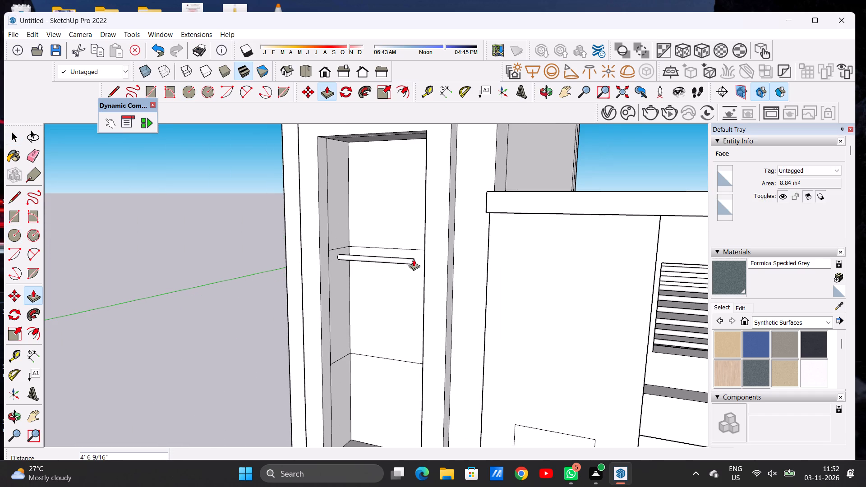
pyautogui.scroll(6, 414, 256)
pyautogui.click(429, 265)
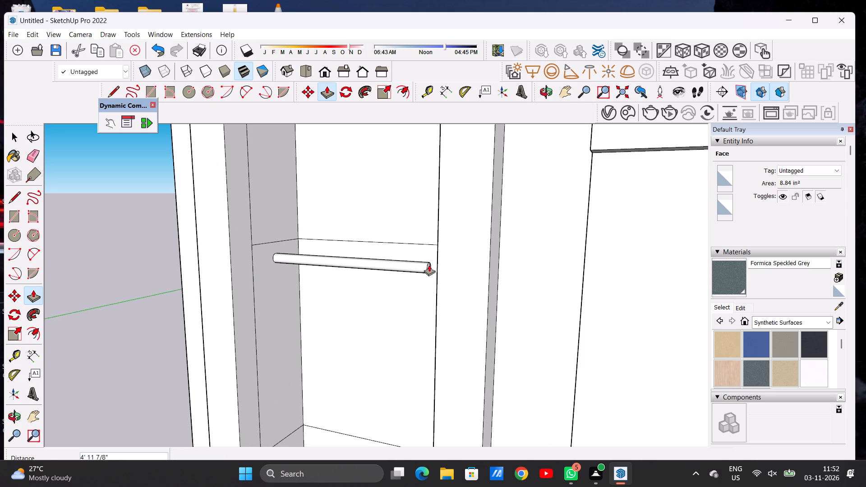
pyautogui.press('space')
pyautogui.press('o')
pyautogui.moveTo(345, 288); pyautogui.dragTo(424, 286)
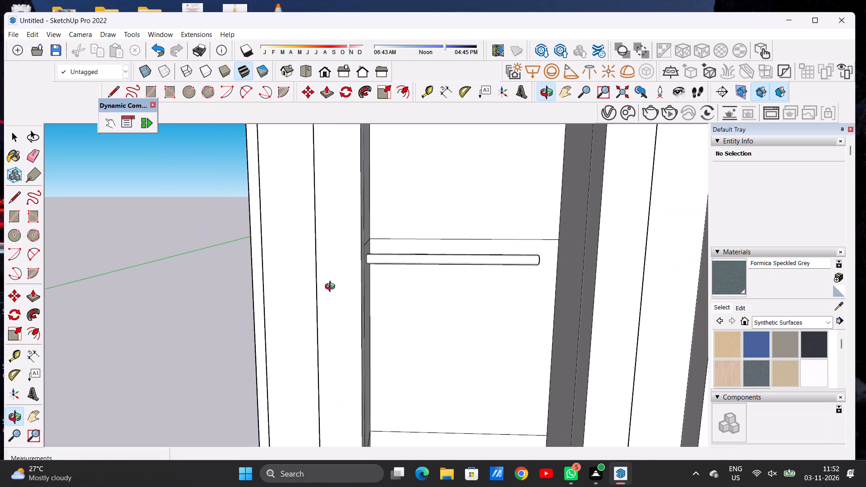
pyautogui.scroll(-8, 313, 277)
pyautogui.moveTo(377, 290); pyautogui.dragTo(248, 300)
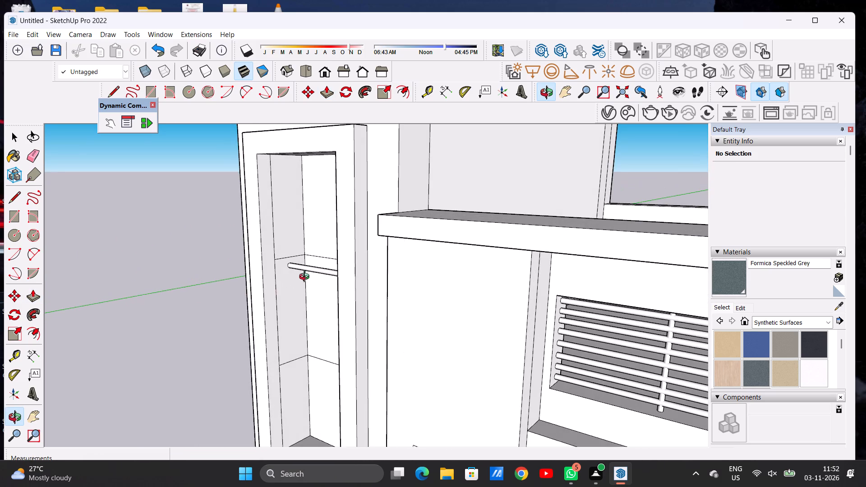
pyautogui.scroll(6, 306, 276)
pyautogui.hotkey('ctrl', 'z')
# Copy the circle about 5' 6 5/8" straight down the side wall, to just above the lower dividing line.
pyautogui.scroll(-6, 322, 248)
pyautogui.scroll(1, 318, 297)
pyautogui.scroll(-1, 318, 298)
pyautogui.scroll(5, 316, 300)
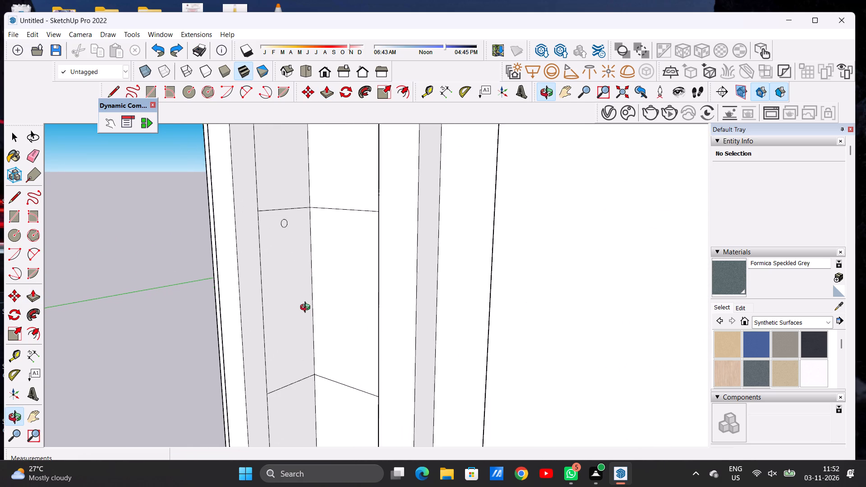
pyautogui.scroll(3, 307, 308)
pyautogui.press('space')
pyautogui.doubleClick(270, 174)
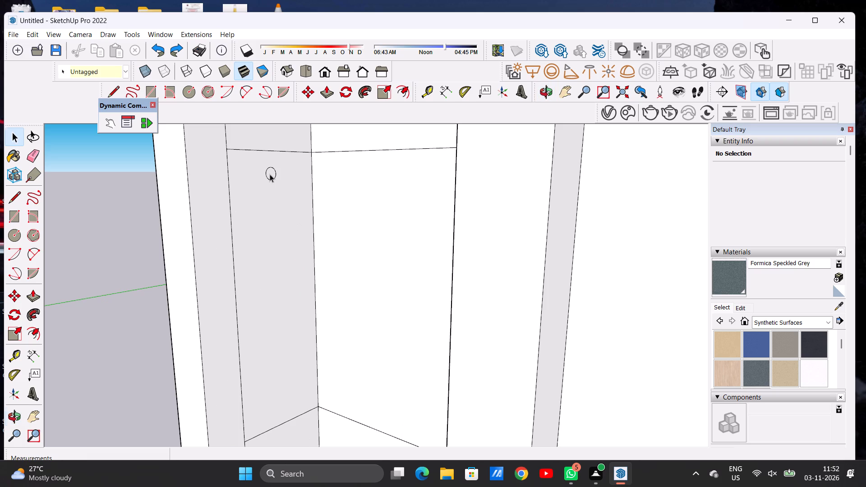
pyautogui.press('m')
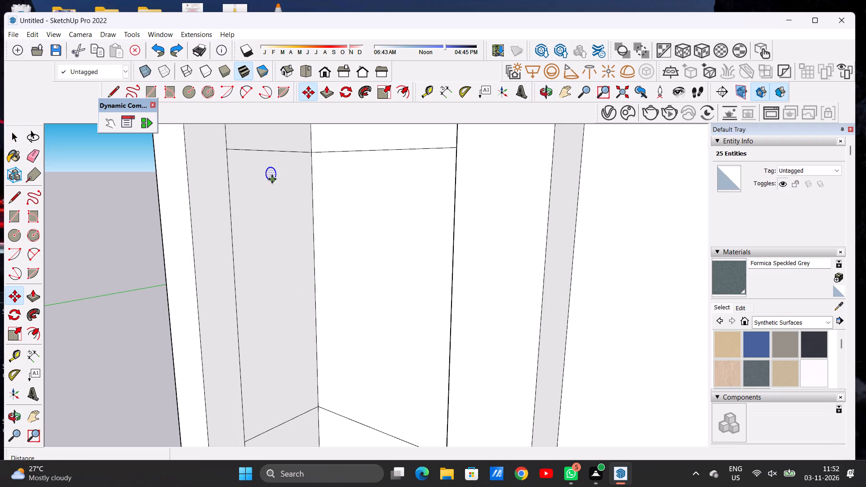
pyautogui.click(272, 179)
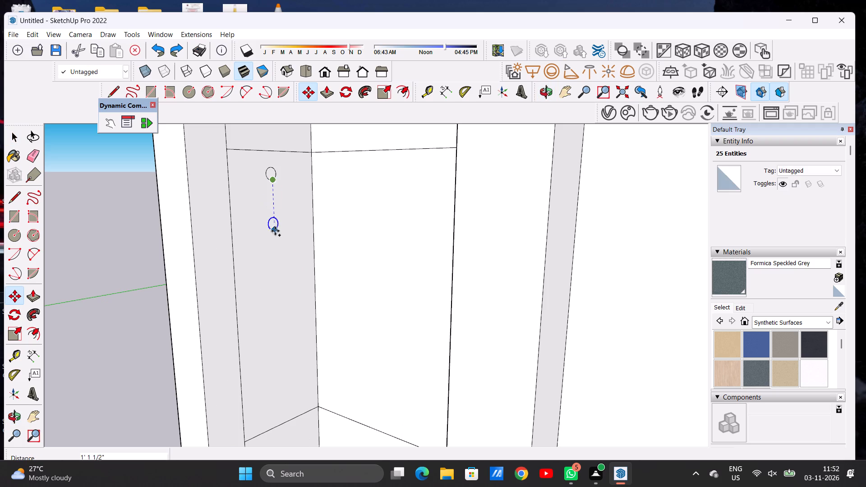
pyautogui.scroll(-8, 272, 225)
pyautogui.scroll(7, 276, 322)
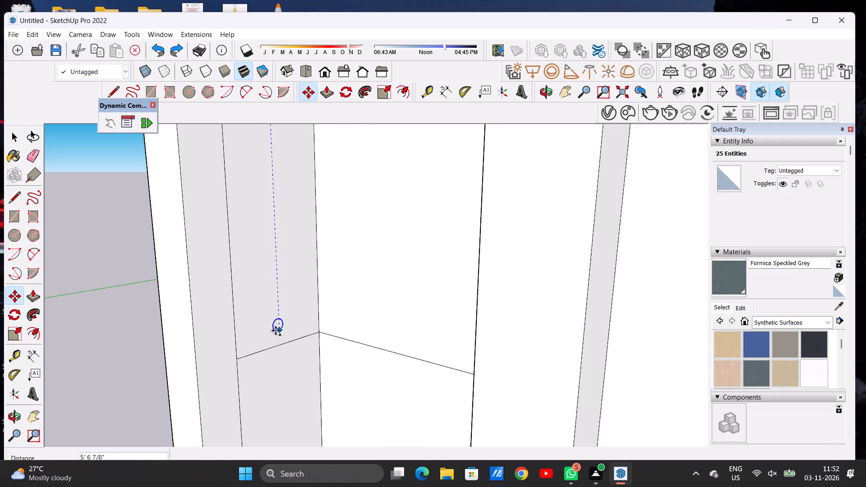
pyautogui.click(276, 330)
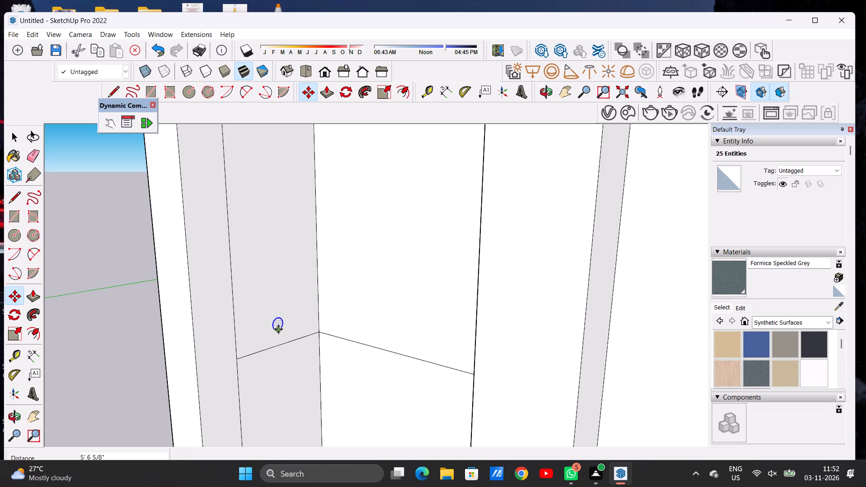
# Add four more circle copies in the column, two below the top circle and two above the bottom one, evenly spaced.
pyautogui.click(278, 329)
pyautogui.scroll(-7, 264, 306)
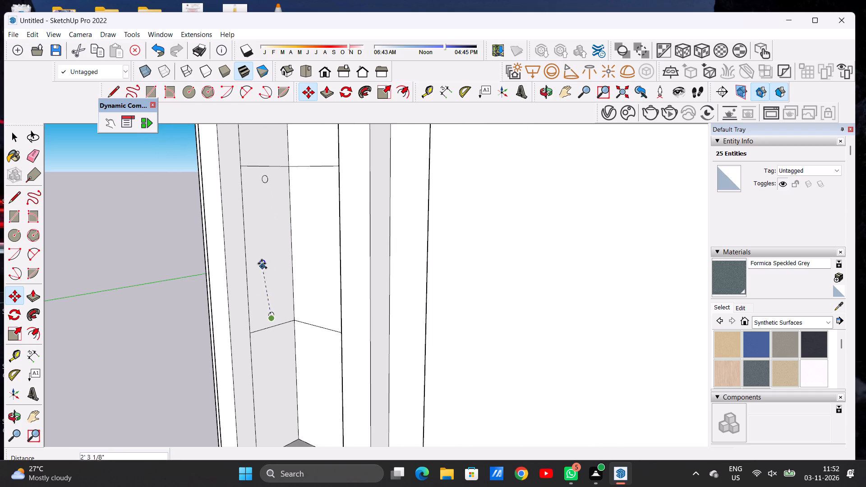
pyautogui.click(268, 199)
pyautogui.click(268, 199)
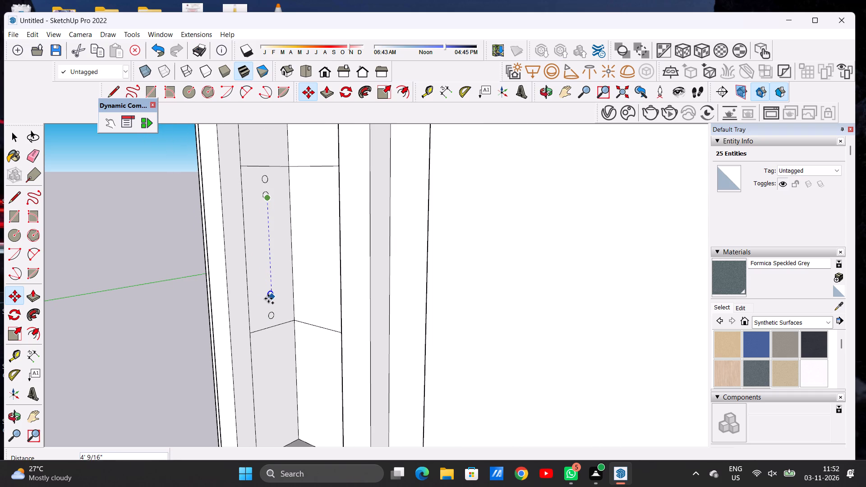
pyautogui.click(268, 301)
pyautogui.click(268, 301)
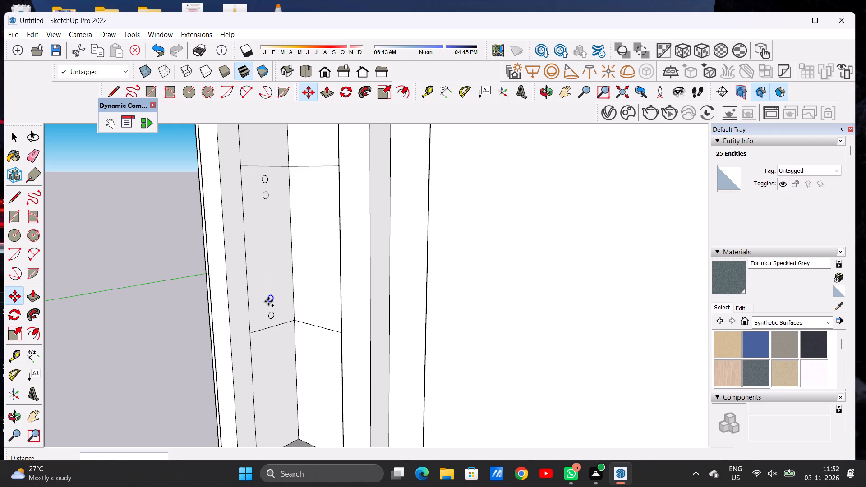
pyautogui.click(265, 216)
pyautogui.click(265, 216)
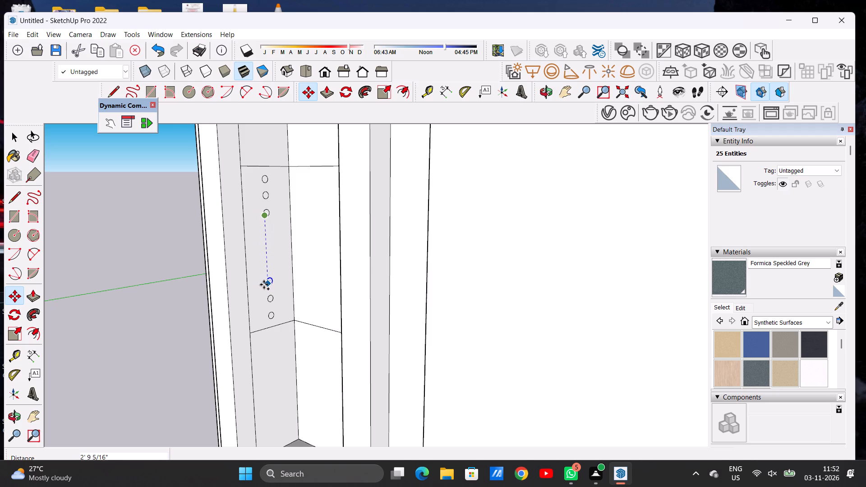
pyautogui.click(264, 285)
# Fill the column's middle gap with three more circle copies, completing nine circles, and clear the selection.
pyautogui.click(264, 285)
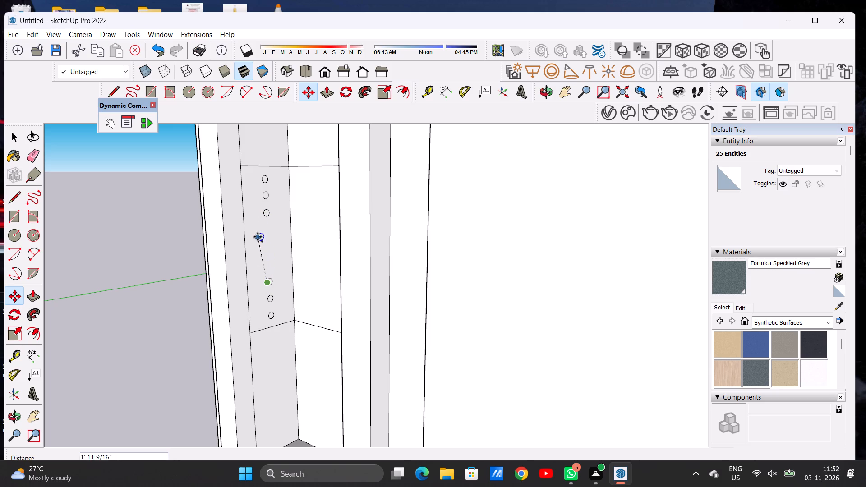
pyautogui.click(263, 231)
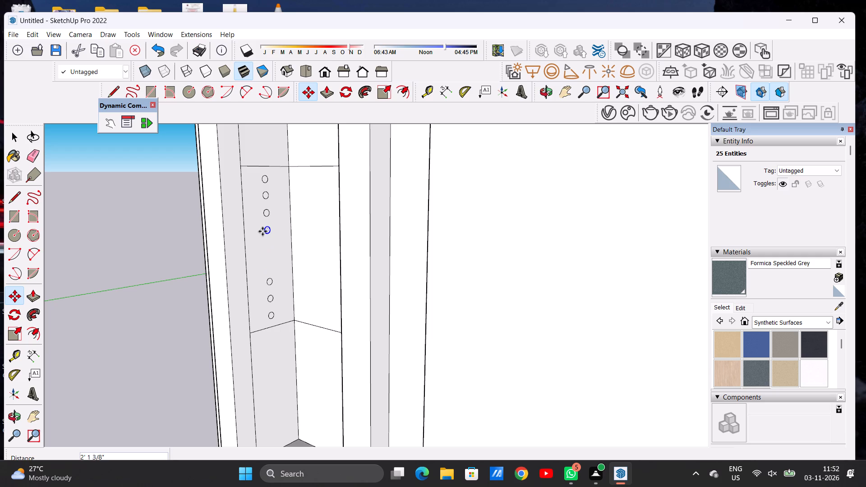
pyautogui.click(263, 231)
pyautogui.click(262, 268)
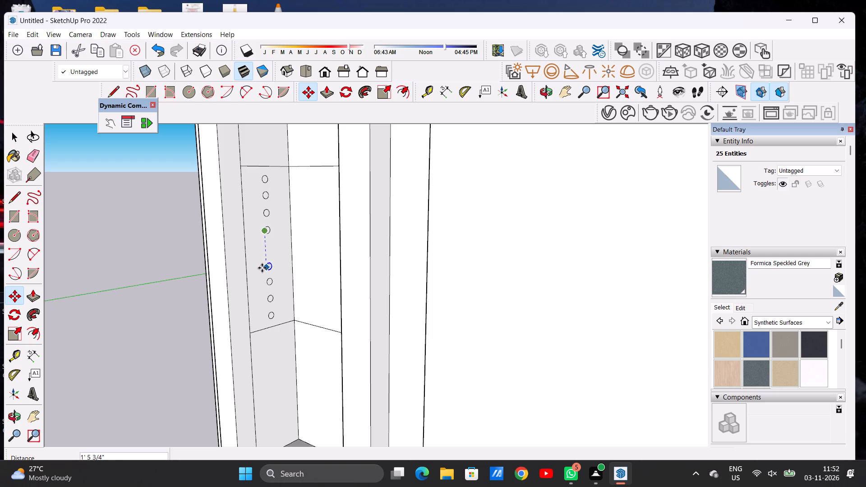
pyautogui.click(262, 268)
pyautogui.click(262, 250)
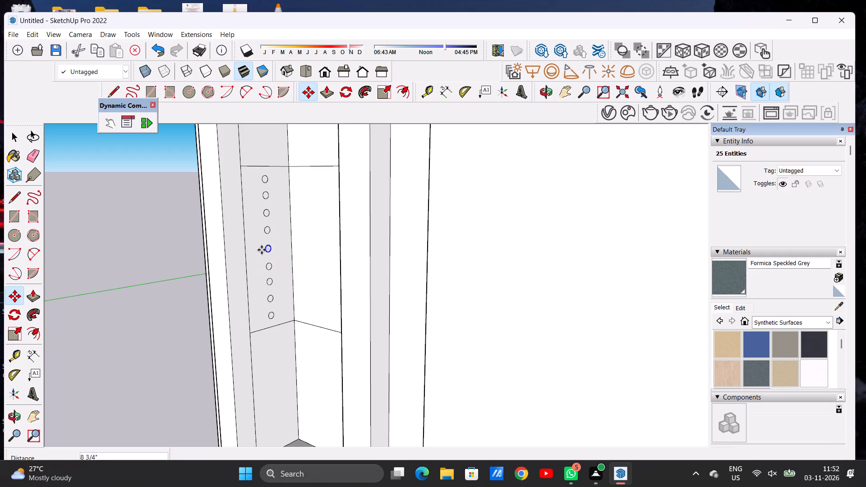
pyautogui.press('space')
pyautogui.scroll(-10, 276, 308)
pyautogui.click(207, 367)
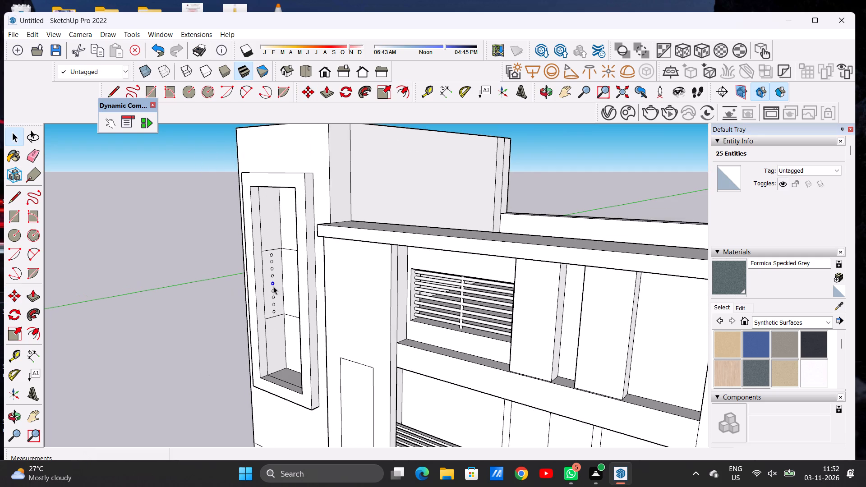
# Extrude the topmost circle across the recess to the opposite side wall as a horizontal rod.
pyautogui.scroll(12, 271, 266)
pyautogui.press('o')
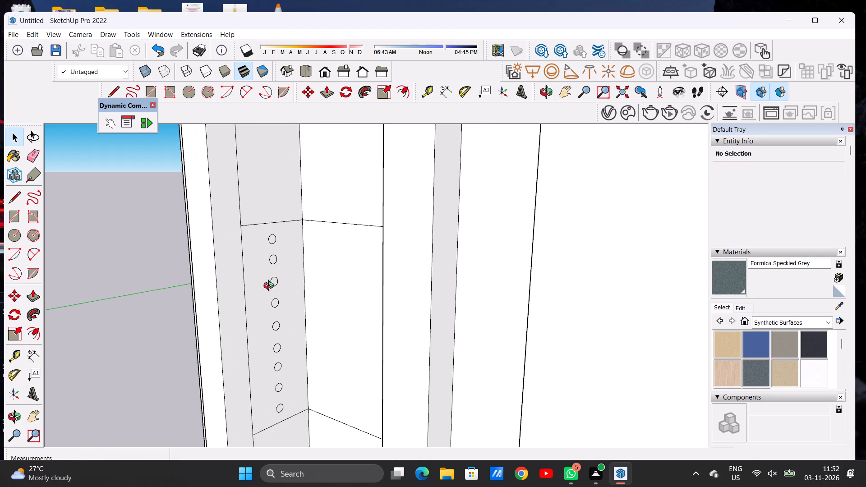
pyautogui.moveTo(263, 312); pyautogui.dragTo(345, 312)
pyautogui.scroll(-9, 263, 288)
pyautogui.moveTo(294, 308); pyautogui.dragTo(314, 304)
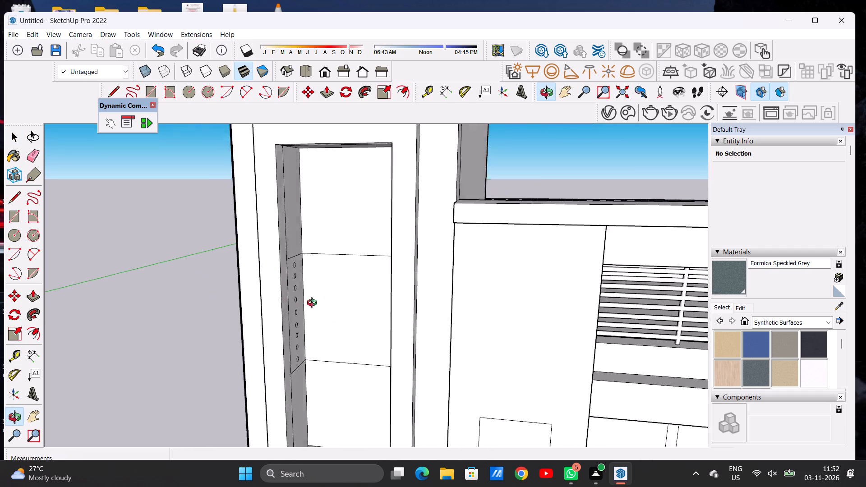
pyautogui.moveTo(314, 304); pyautogui.dragTo(308, 309)
pyautogui.scroll(4, 296, 267)
pyautogui.scroll(-1, 299, 278)
pyautogui.scroll(6, 299, 278)
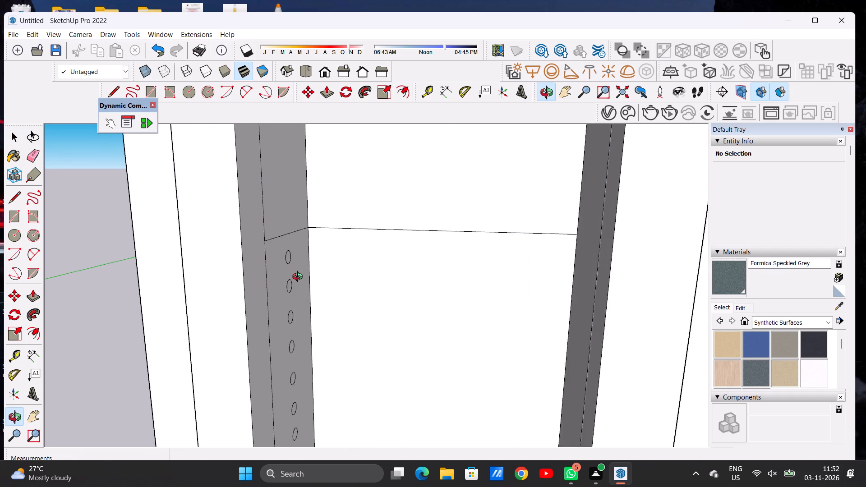
pyautogui.scroll(2, 299, 278)
pyautogui.press('p')
pyautogui.scroll(4, 283, 253)
pyautogui.scroll(-1, 283, 253)
pyautogui.scroll(4, 285, 250)
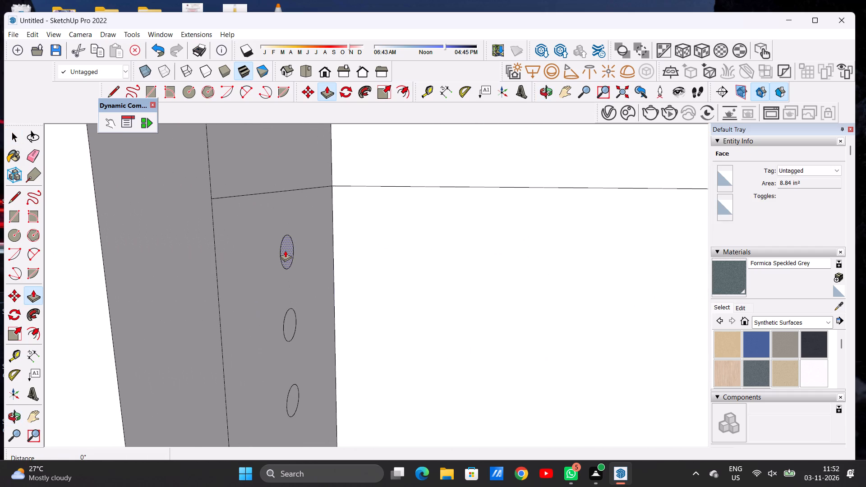
pyautogui.click(285, 250)
pyautogui.scroll(-5, 340, 277)
pyautogui.scroll(1, 339, 279)
pyautogui.scroll(-5, 339, 279)
pyautogui.scroll(1, 341, 273)
pyautogui.scroll(-1, 341, 273)
pyautogui.scroll(2, 341, 273)
pyautogui.scroll(-5, 342, 272)
pyautogui.scroll(2, 351, 281)
pyautogui.scroll(-2, 351, 281)
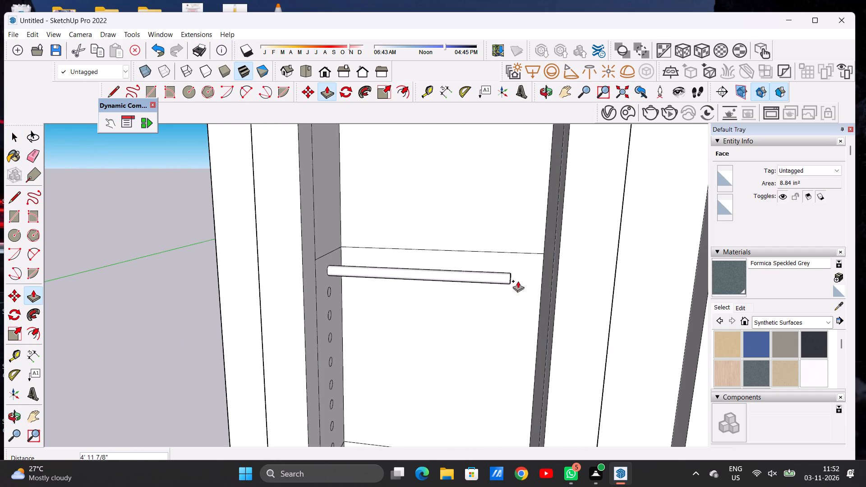
pyautogui.scroll(15, 547, 272)
pyautogui.click(553, 243)
# Extrude the second circle from the top about 5' 10 15/16" across the recess to the opposite side wall.
pyautogui.scroll(-12, 537, 270)
pyautogui.scroll(15, 266, 288)
pyautogui.click(260, 298)
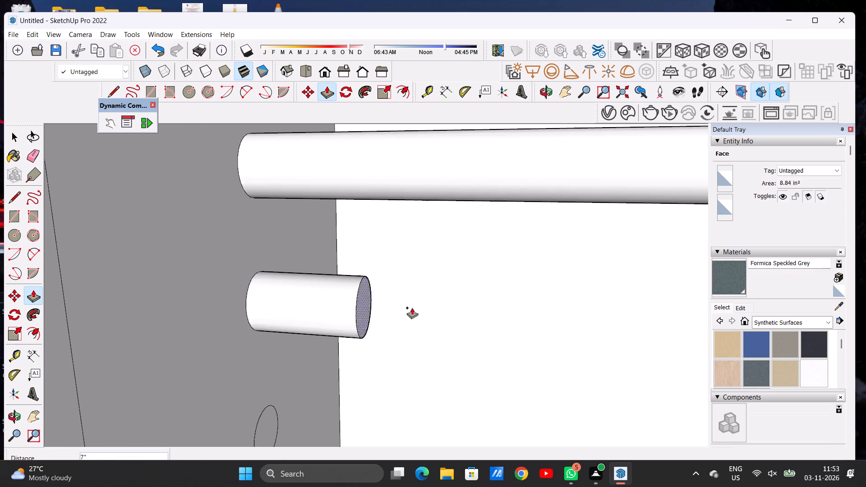
pyautogui.scroll(-4, 395, 314)
pyautogui.scroll(1, 395, 314)
pyautogui.scroll(-16, 395, 314)
pyautogui.scroll(1, 395, 304)
pyautogui.scroll(-7, 395, 304)
pyautogui.scroll(5, 525, 308)
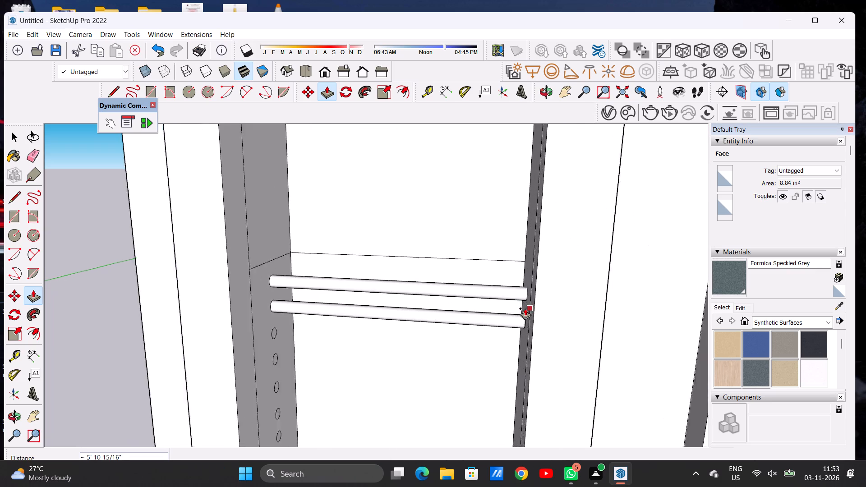
pyautogui.scroll(17, 525, 308)
pyautogui.scroll(-1, 525, 310)
pyautogui.scroll(1, 525, 310)
pyautogui.click(544, 295)
# Extrude the third circle from the top about 5' 10 15/16" to the opposite side wall as a rod.
pyautogui.scroll(-16, 530, 298)
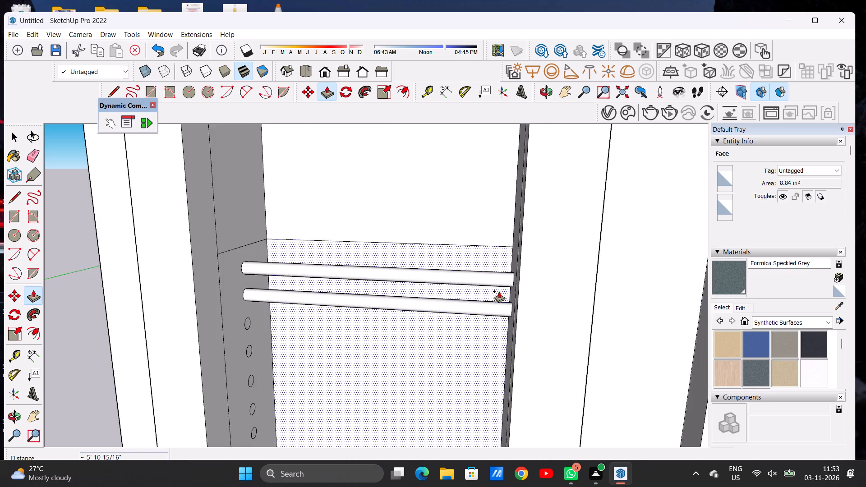
pyautogui.scroll(-3, 499, 291)
pyautogui.scroll(19, 302, 332)
pyautogui.scroll(-1, 322, 300)
pyautogui.scroll(2, 322, 300)
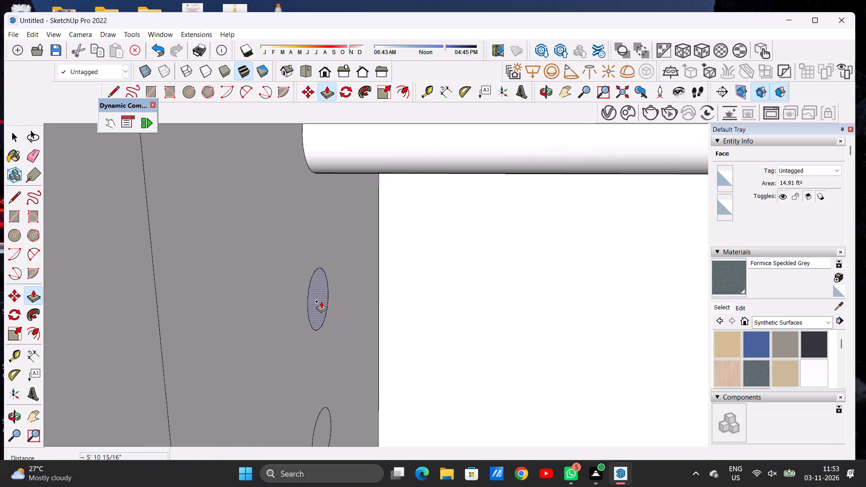
pyautogui.click(321, 301)
pyautogui.scroll(-1, 413, 313)
pyautogui.scroll(1, 413, 313)
pyautogui.scroll(-4, 413, 313)
pyautogui.scroll(1, 410, 315)
pyautogui.scroll(-13, 410, 315)
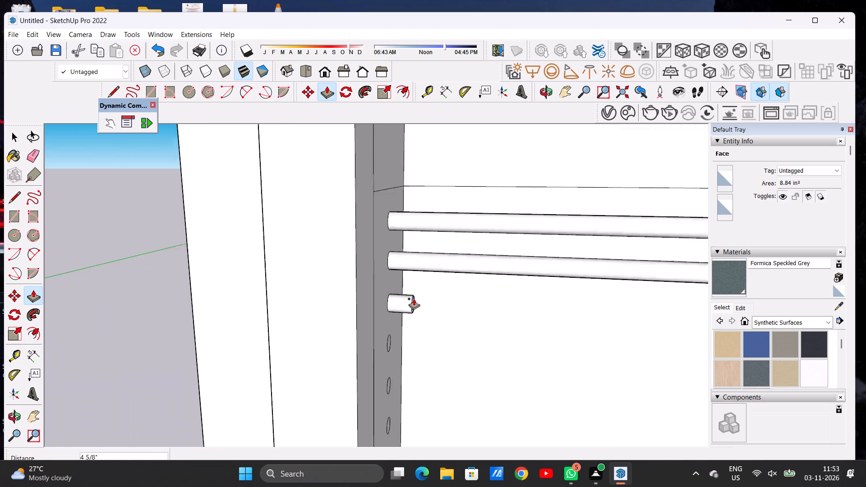
pyautogui.scroll(-7, 414, 299)
pyautogui.scroll(1, 414, 302)
pyautogui.scroll(-1, 414, 302)
pyautogui.scroll(5, 591, 307)
pyautogui.scroll(-1, 591, 307)
pyautogui.scroll(7, 591, 307)
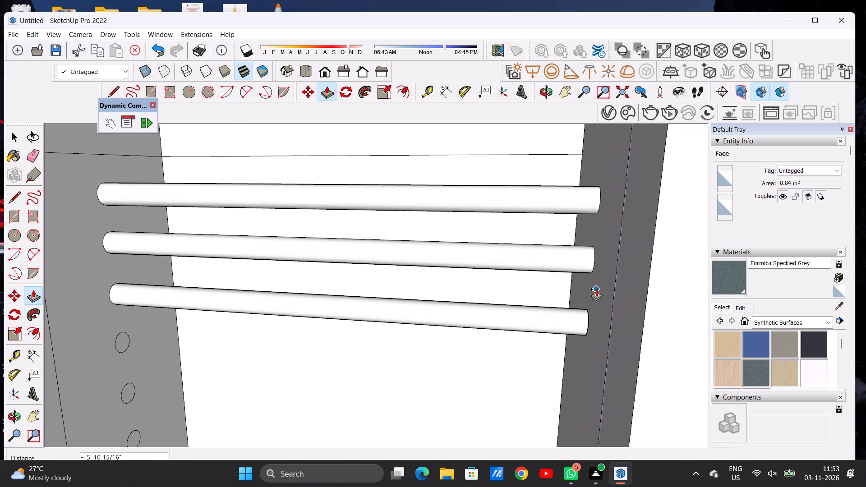
pyautogui.click(597, 287)
# Extrude the fourth circle from the top about 5' 10 15/16" across to the opposite side wall of the recess.
pyautogui.scroll(-6, 597, 288)
pyautogui.scroll(-1, 300, 337)
pyautogui.scroll(14, 294, 336)
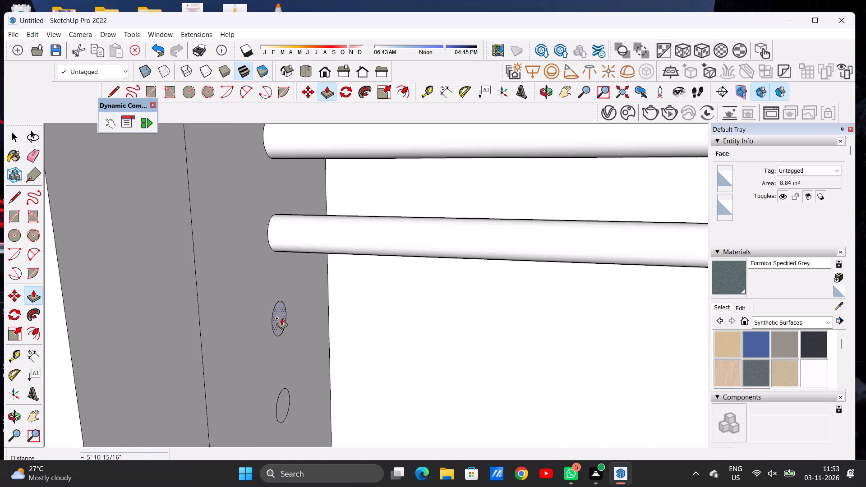
pyautogui.scroll(4, 281, 318)
pyautogui.click(281, 318)
pyautogui.scroll(-20, 364, 330)
pyautogui.scroll(-2, 364, 330)
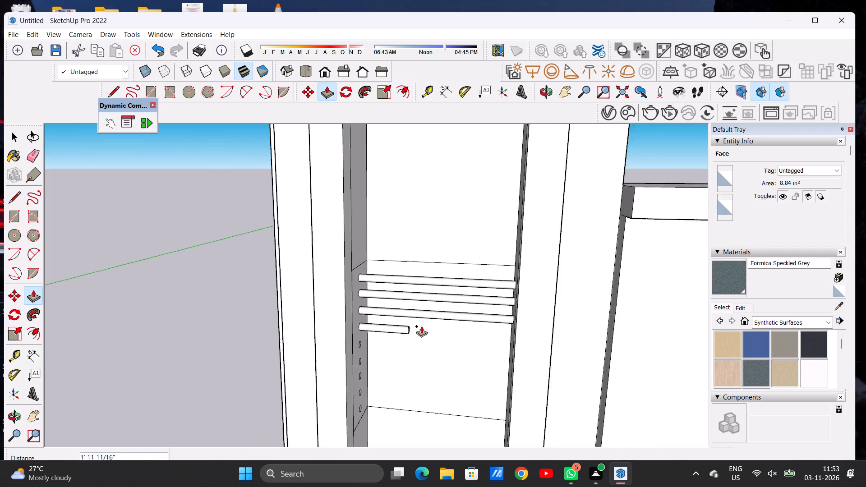
pyautogui.scroll(-2, 421, 326)
pyautogui.scroll(19, 477, 326)
pyautogui.click(562, 305)
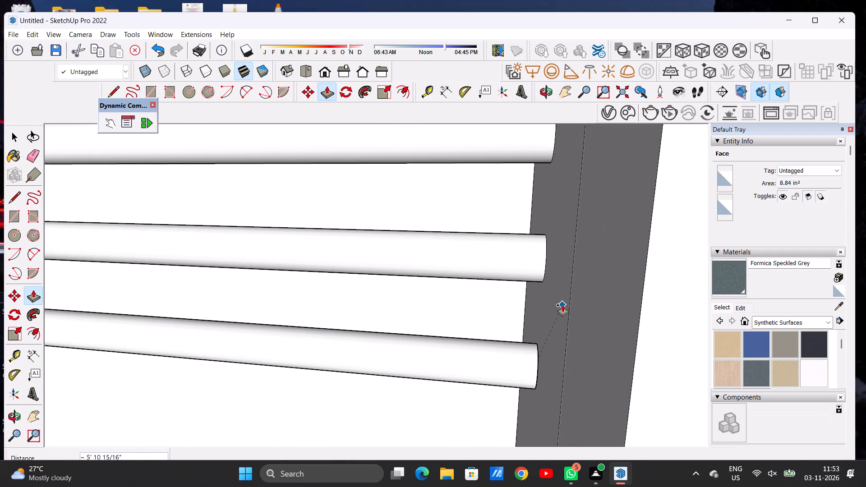
# Extrude the fifth circle, the middle one of the column, across the recess to the opposite side wall.
pyautogui.scroll(-14, 546, 301)
pyautogui.scroll(12, 226, 348)
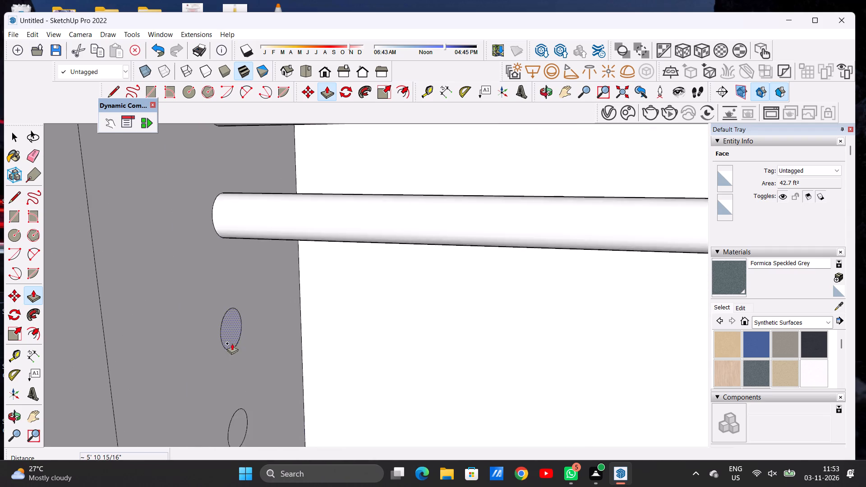
pyautogui.scroll(5, 232, 343)
pyautogui.click(231, 336)
pyautogui.scroll(-4, 353, 340)
pyautogui.scroll(1, 353, 340)
pyautogui.scroll(-7, 353, 340)
pyautogui.scroll(1, 329, 326)
pyautogui.scroll(-11, 329, 326)
pyautogui.scroll(1, 371, 321)
pyautogui.scroll(-2, 372, 323)
pyautogui.scroll(-1, 559, 331)
pyautogui.scroll(4, 559, 331)
pyautogui.scroll(-1, 552, 337)
pyautogui.scroll(6, 553, 337)
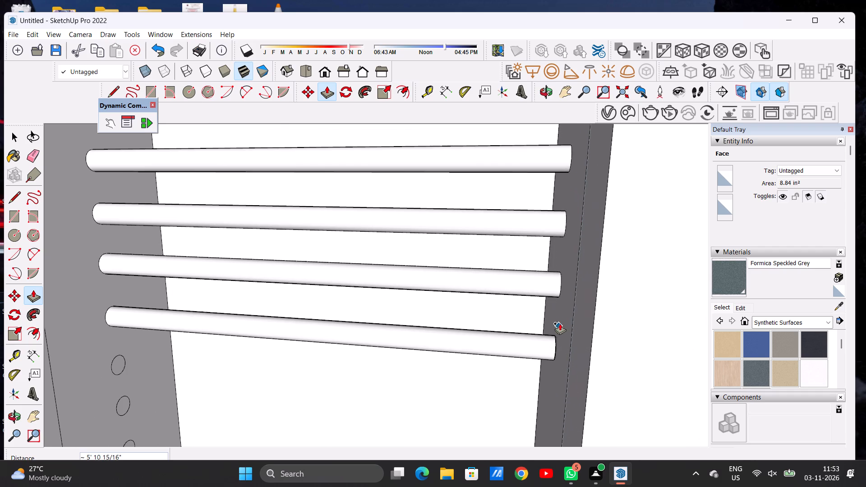
pyautogui.click(560, 323)
# Extrude the sixth circle from the top about 5' 10 15/16" across the recess to the opposite side wall.
pyautogui.scroll(-11, 476, 304)
pyautogui.scroll(4, 306, 323)
pyautogui.scroll(-1, 305, 323)
pyautogui.scroll(7, 304, 324)
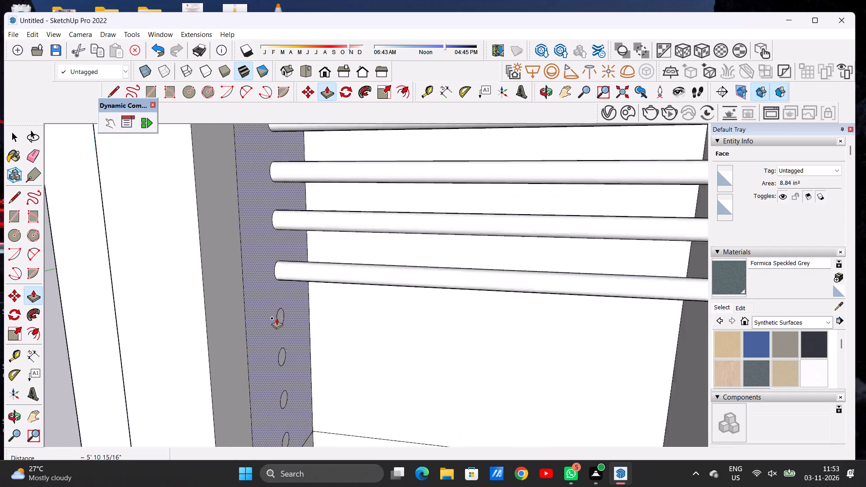
pyautogui.scroll(5, 276, 318)
pyautogui.scroll(-1, 284, 318)
pyautogui.scroll(1, 284, 318)
pyautogui.click(281, 318)
pyautogui.scroll(-17, 355, 317)
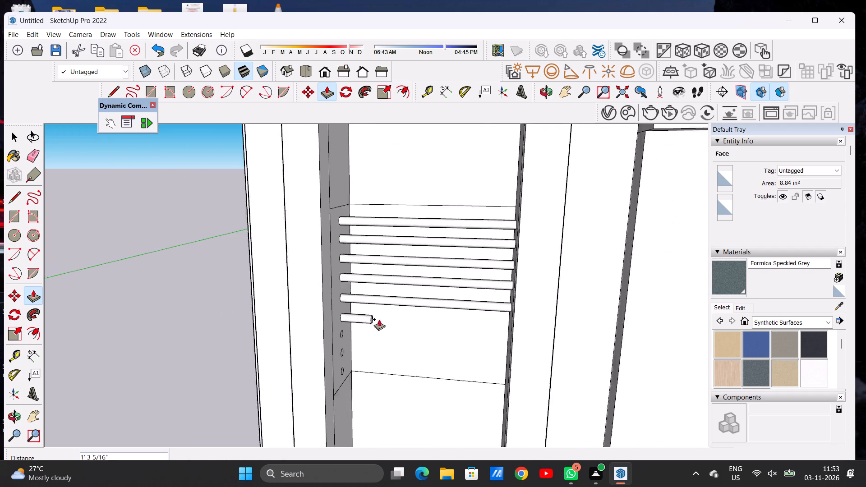
pyautogui.scroll(-2, 379, 319)
pyautogui.scroll(19, 471, 328)
pyautogui.click(522, 270)
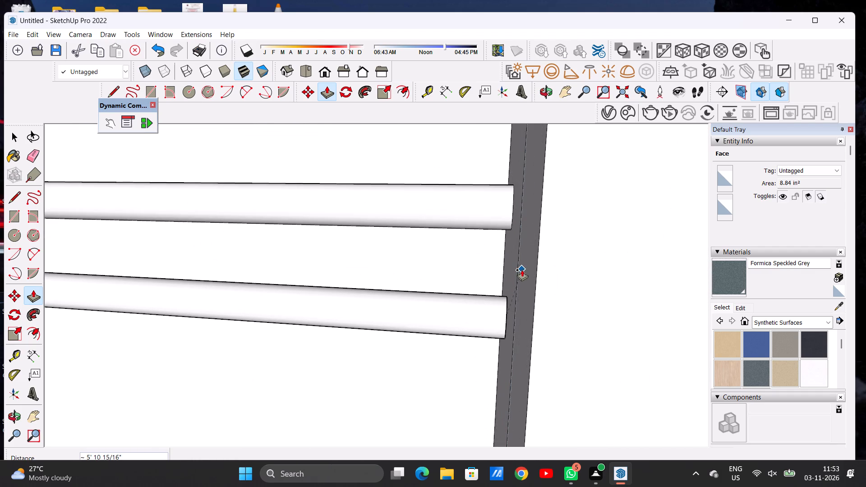
# Extrude the seventh circle from the top about 5' 10 15/16" to the opposite side wall as a rod.
pyautogui.scroll(-14, 492, 295)
pyautogui.scroll(16, 272, 317)
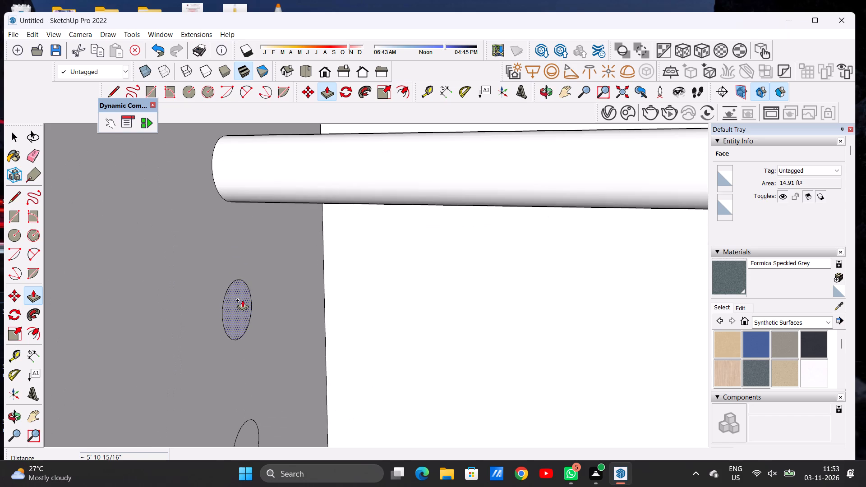
pyautogui.click(242, 300)
pyautogui.scroll(-20, 361, 318)
pyautogui.scroll(-5, 361, 318)
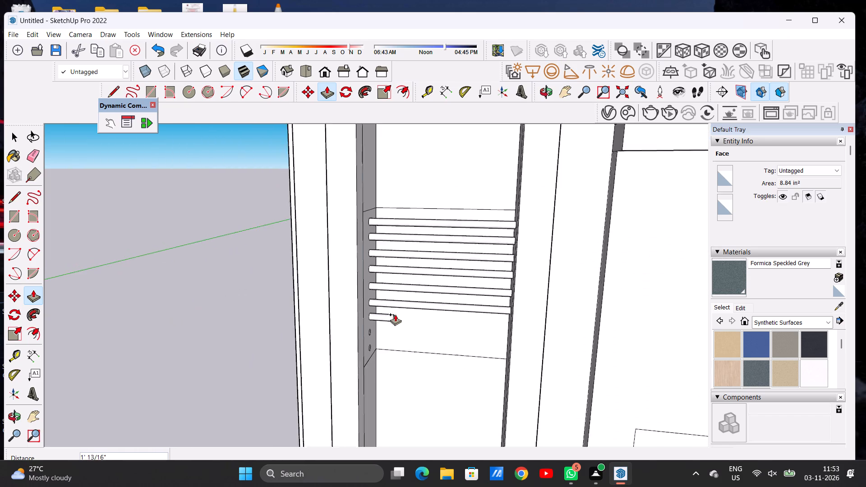
pyautogui.scroll(17, 488, 320)
pyautogui.scroll(-1, 526, 322)
pyautogui.scroll(2, 526, 322)
pyautogui.click(534, 299)
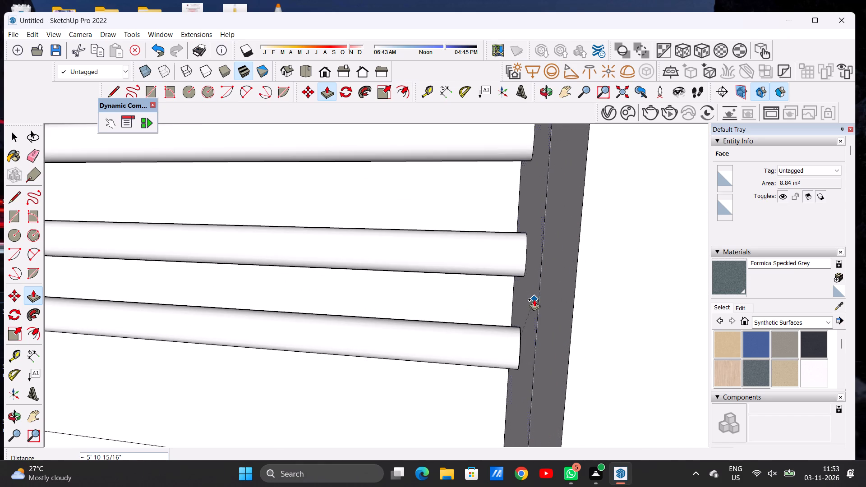
# Extrude the eighth circle, second from the bottom, about 5' 10 15/16" across the recess to the opposite side wall.
pyautogui.scroll(-11, 506, 307)
pyautogui.scroll(5, 223, 326)
pyautogui.scroll(-1, 220, 329)
pyautogui.scroll(13, 219, 339)
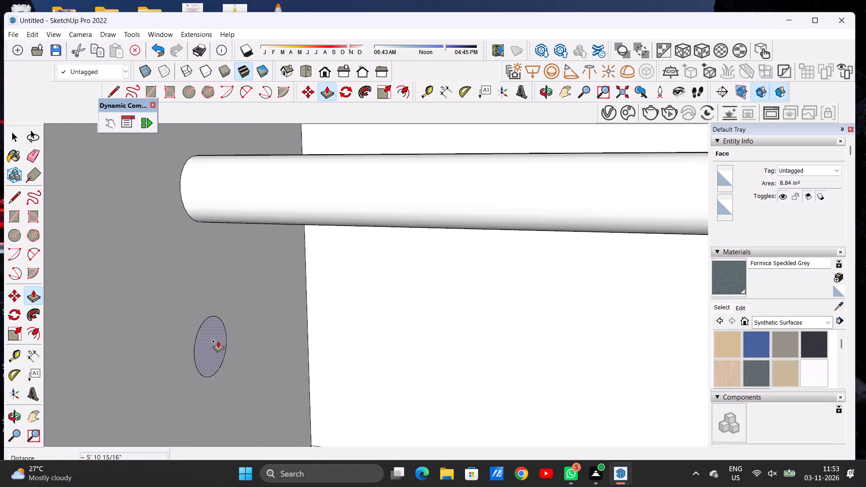
pyautogui.scroll(1, 218, 341)
pyautogui.click(218, 341)
pyautogui.scroll(-1, 332, 342)
pyautogui.scroll(1, 332, 343)
pyautogui.scroll(-20, 332, 343)
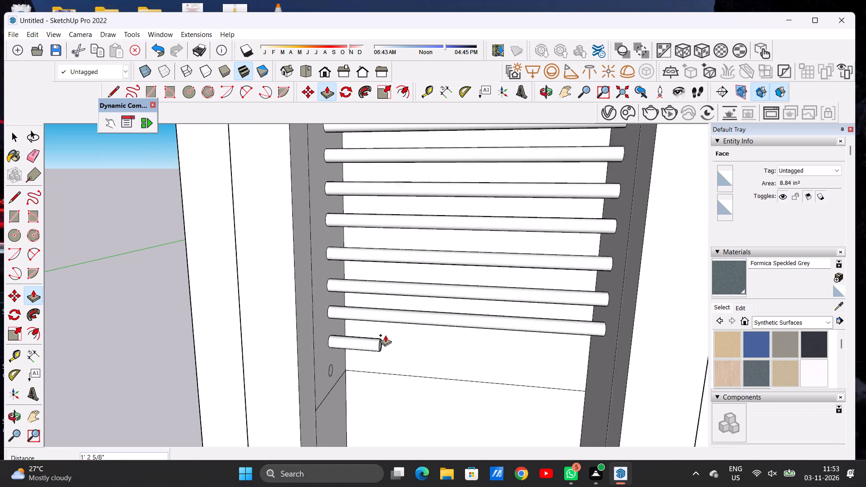
pyautogui.scroll(-6, 385, 335)
pyautogui.scroll(19, 485, 345)
pyautogui.click(532, 319)
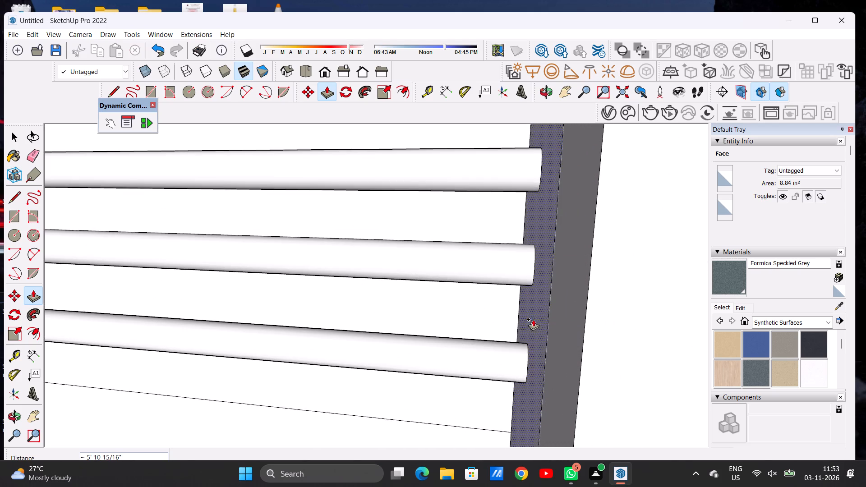
# Extrude the ninth and lowest circle, just above the lower dividing line, across to the opposite side wall.
pyautogui.scroll(-9, 527, 318)
pyautogui.scroll(7, 159, 354)
pyautogui.click(154, 358)
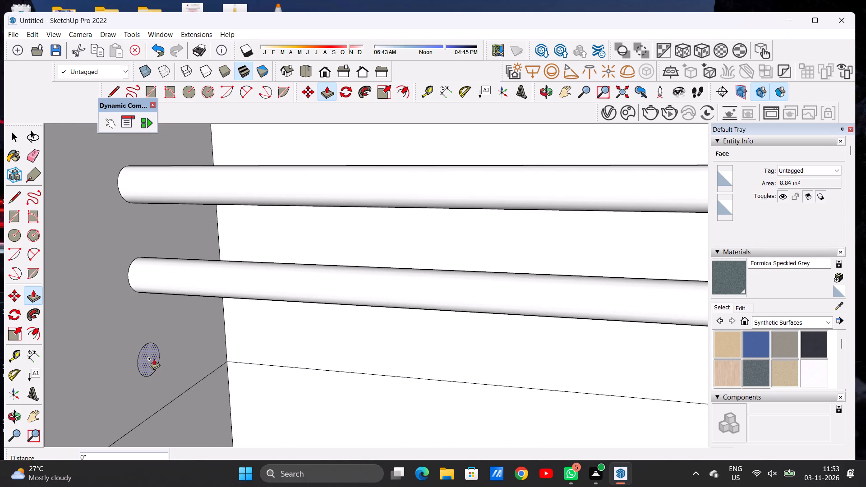
pyautogui.scroll(-15, 362, 363)
pyautogui.scroll(8, 498, 368)
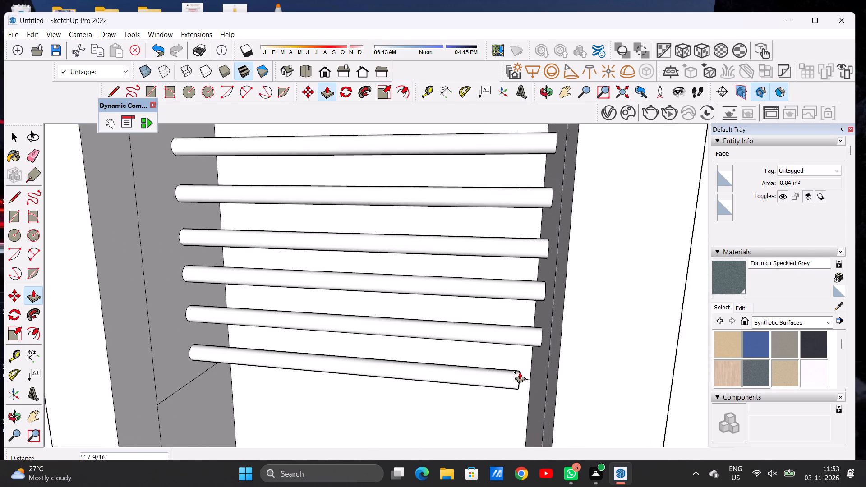
pyautogui.scroll(4, 520, 372)
pyautogui.click(558, 346)
pyautogui.press('space')
# Examine the rods in the tall recess and the surrounding front facade from the front and from above.
pyautogui.write('O')
pyautogui.scroll(-20, 340, 355)
pyautogui.scroll(-4, 340, 355)
pyautogui.moveTo(354, 361); pyautogui.dragTo(395, 317)
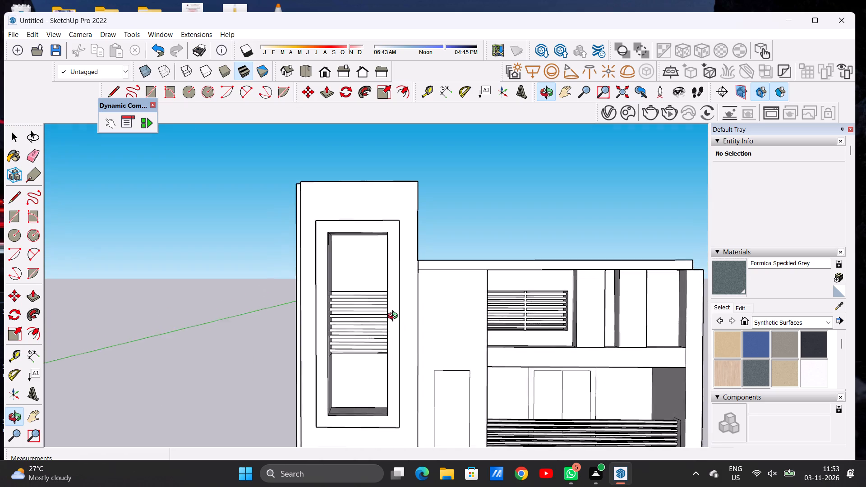
pyautogui.moveTo(395, 317); pyautogui.dragTo(398, 327)
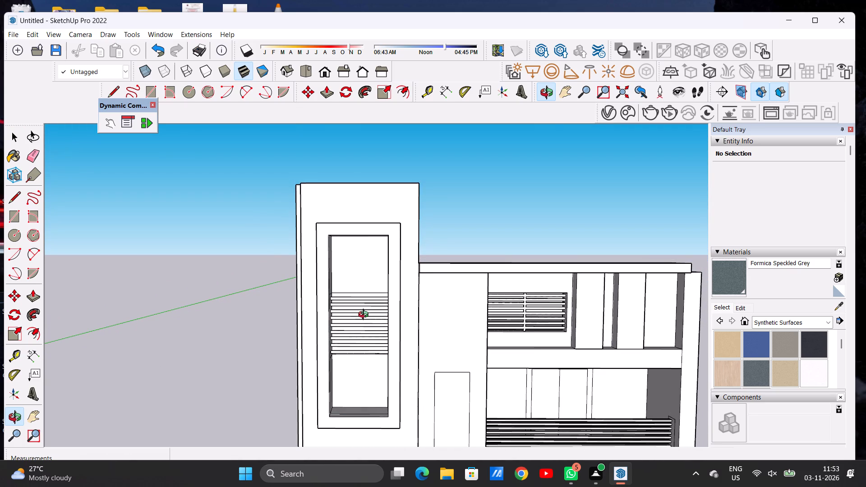
pyautogui.moveTo(364, 315); pyautogui.dragTo(327, 381)
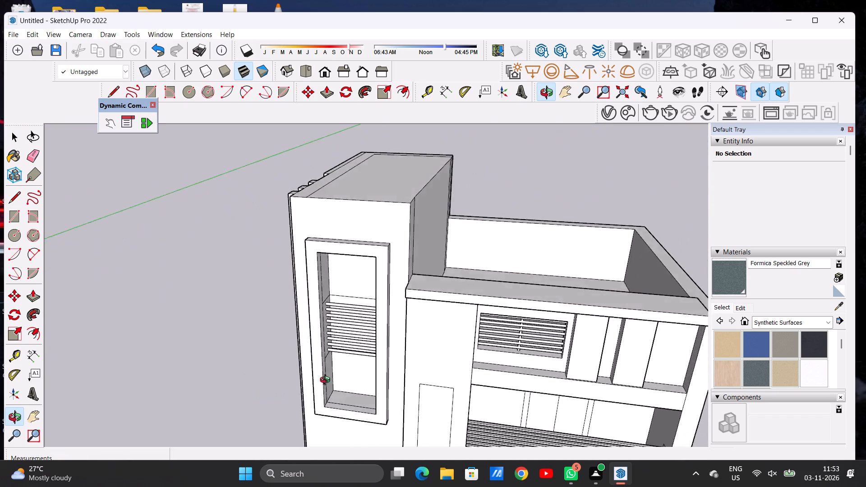
pyautogui.moveTo(327, 381); pyautogui.dragTo(362, 297)
pyautogui.click(362, 291)
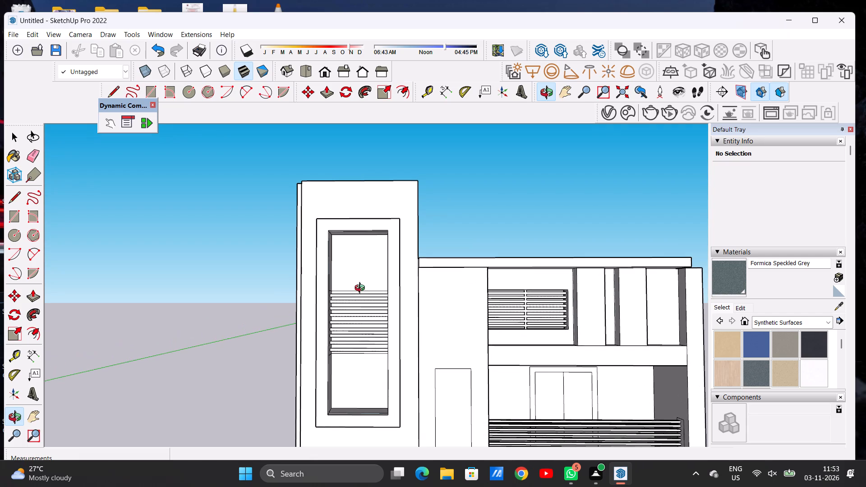
pyautogui.scroll(5, 365, 322)
pyautogui.scroll(-8, 357, 315)
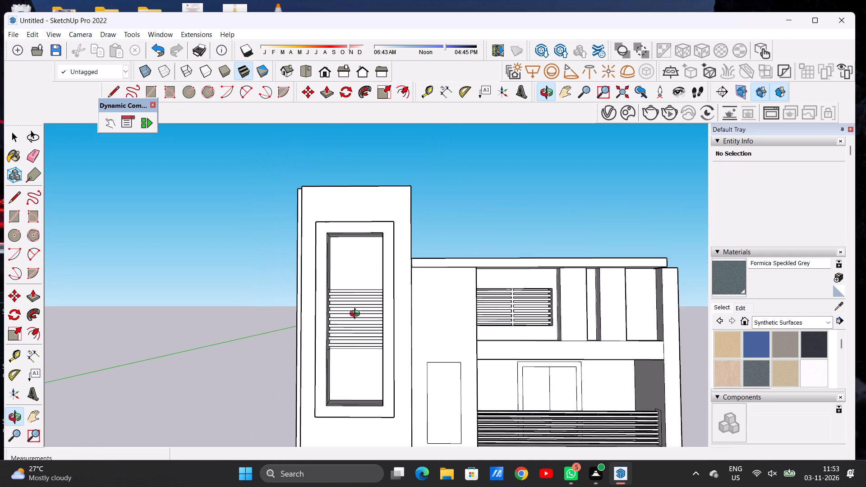
pyautogui.scroll(-4, 355, 331)
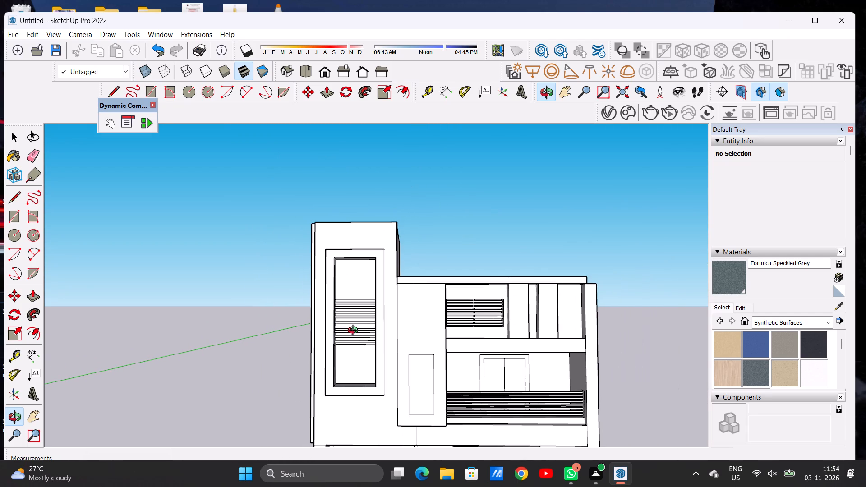
pyautogui.moveTo(369, 308); pyautogui.dragTo(365, 327)
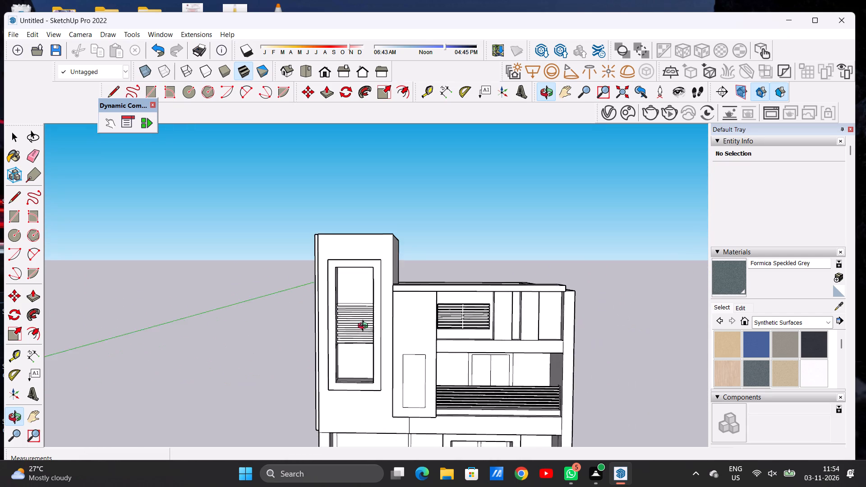
pyautogui.moveTo(365, 327); pyautogui.dragTo(364, 324)
# Draw a line about 12' 10 5/8" long across the building's side wall, from the parapet's end to the raised block's vertical corner edge.
pyautogui.scroll(-6, 367, 366)
pyautogui.moveTo(347, 363); pyautogui.dragTo(461, 366)
pyautogui.moveTo(295, 370); pyautogui.dragTo(422, 368)
pyautogui.scroll(-8, 361, 343)
pyautogui.moveTo(346, 368); pyautogui.dragTo(378, 380)
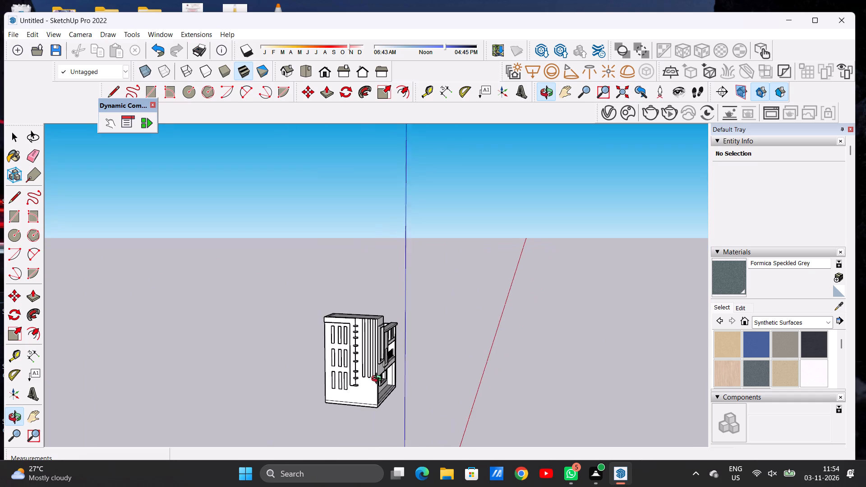
pyautogui.moveTo(378, 380); pyautogui.dragTo(382, 381)
pyautogui.scroll(9, 322, 373)
pyautogui.moveTo(323, 374); pyautogui.dragTo(439, 379)
pyautogui.moveTo(375, 377); pyautogui.dragTo(431, 399)
pyautogui.scroll(1, 334, 331)
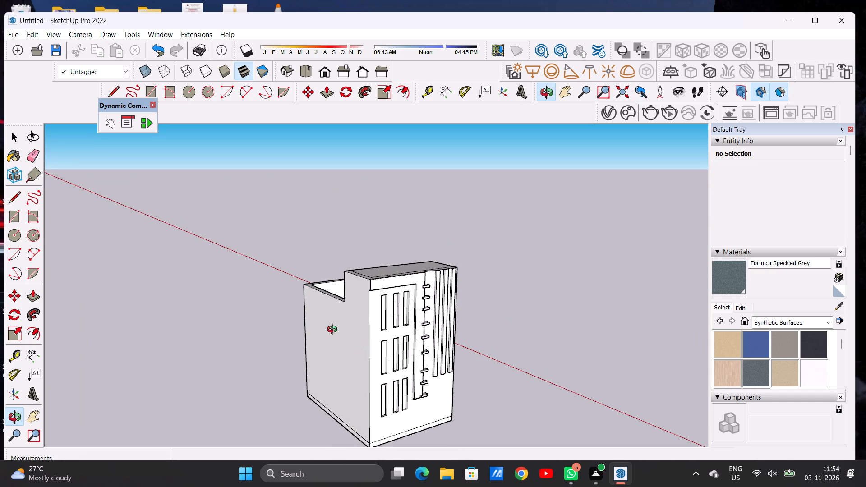
pyautogui.press('space')
pyautogui.write('L')
pyautogui.scroll(7, 354, 307)
pyautogui.scroll(-1, 348, 304)
pyautogui.scroll(2, 348, 304)
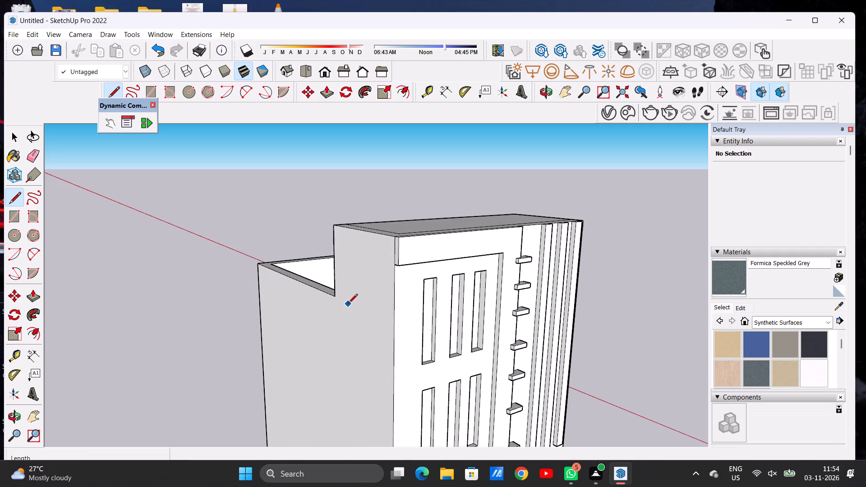
pyautogui.scroll(1, 348, 304)
pyautogui.scroll(-3, 348, 304)
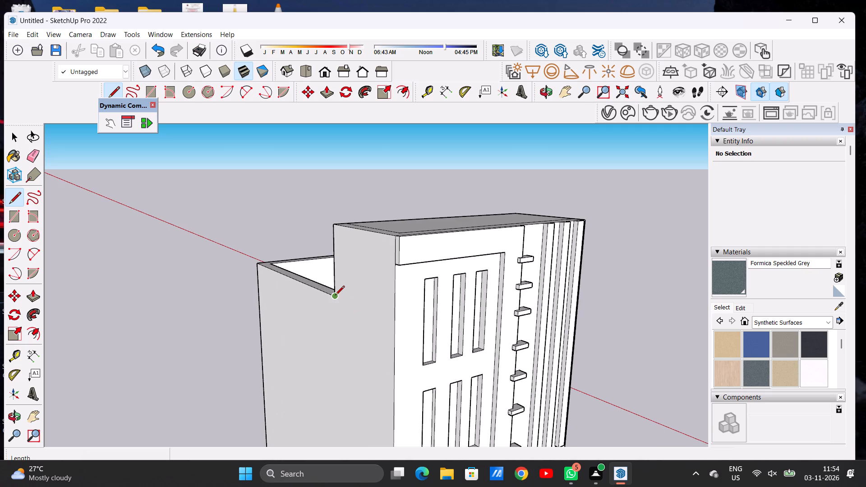
pyautogui.click(335, 296)
pyautogui.click(393, 319)
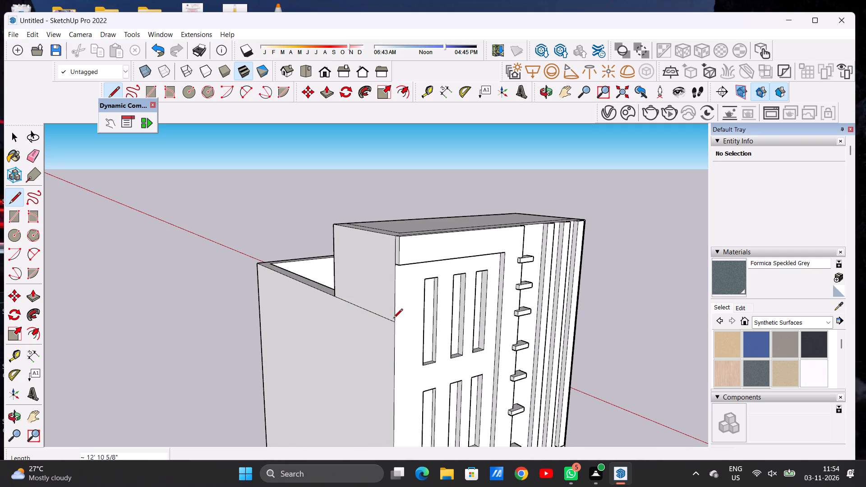
pyautogui.press('space')
# Extrude the narrow base strip of the side wall outward about 22' 9 1/8" to form a low ground slab.
pyautogui.scroll(-10, 360, 318)
pyautogui.scroll(1, 345, 309)
pyautogui.scroll(-10, 345, 309)
pyautogui.scroll(16, 349, 367)
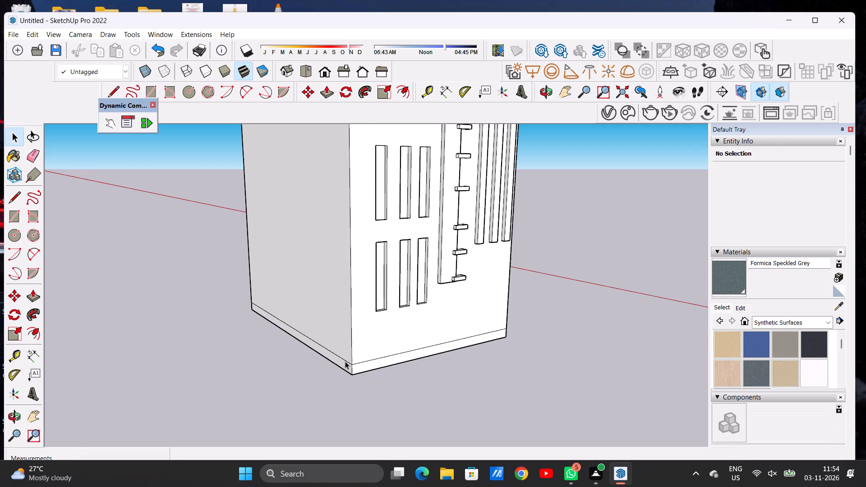
pyautogui.press('p')
pyautogui.scroll(11, 335, 368)
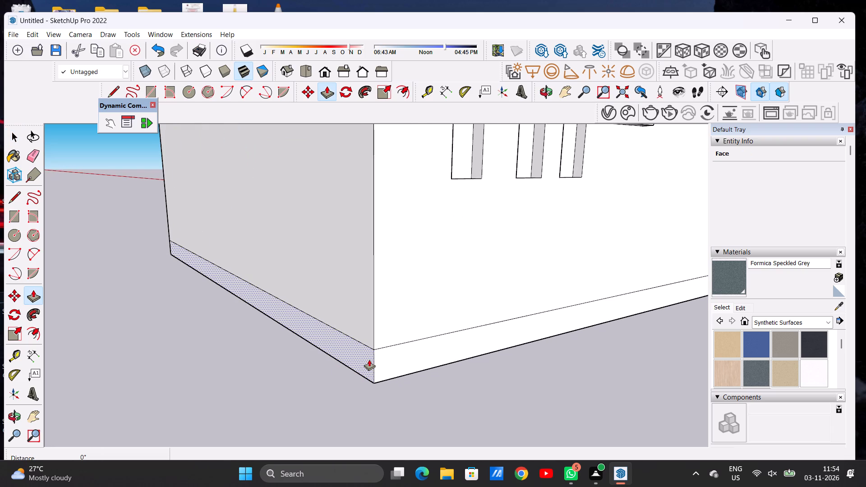
pyautogui.click(369, 359)
pyautogui.scroll(-12, 297, 375)
pyautogui.scroll(1, 295, 372)
pyautogui.scroll(-13, 295, 372)
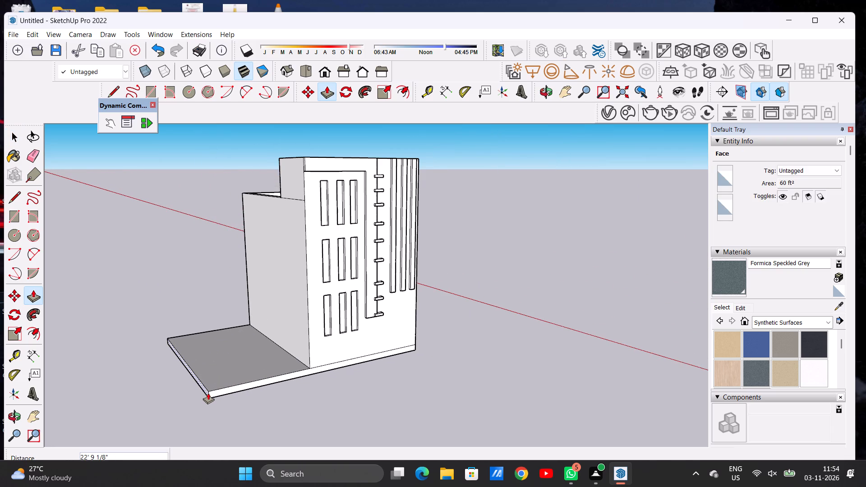
pyautogui.click(208, 393)
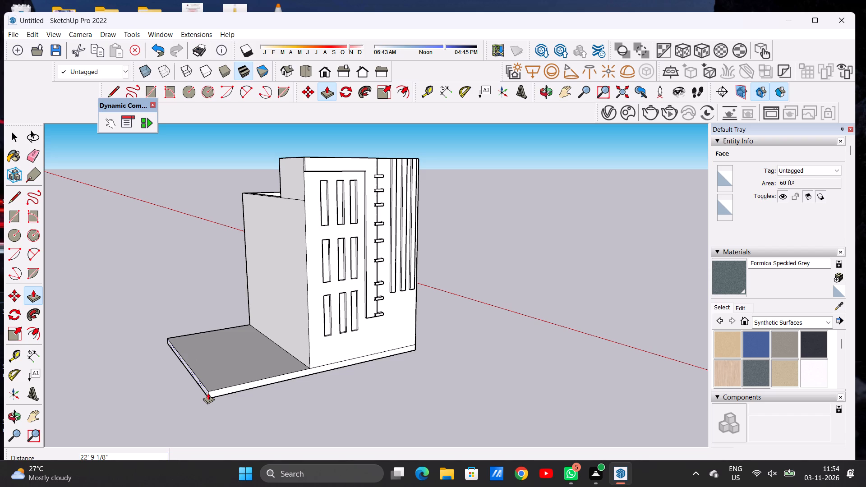
pyautogui.press('space')
# Examine the new ground slab and how it meets the building from the side, the front and above.
pyautogui.scroll(-8, 249, 378)
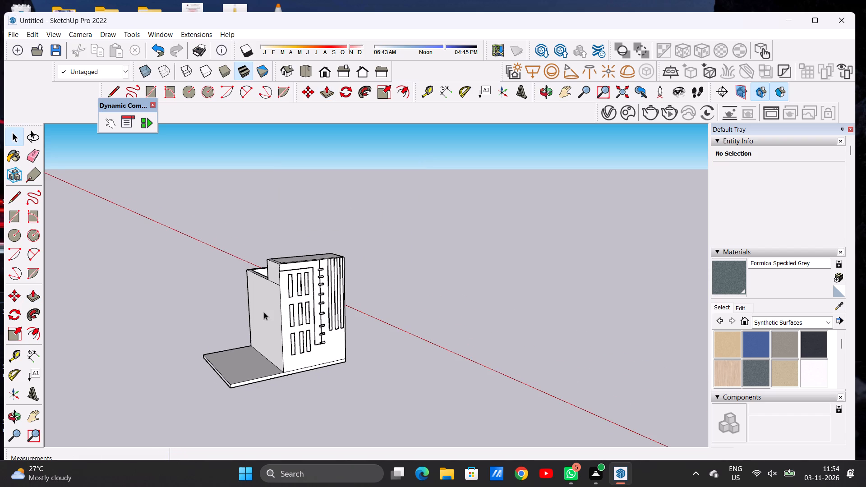
pyautogui.scroll(4, 264, 312)
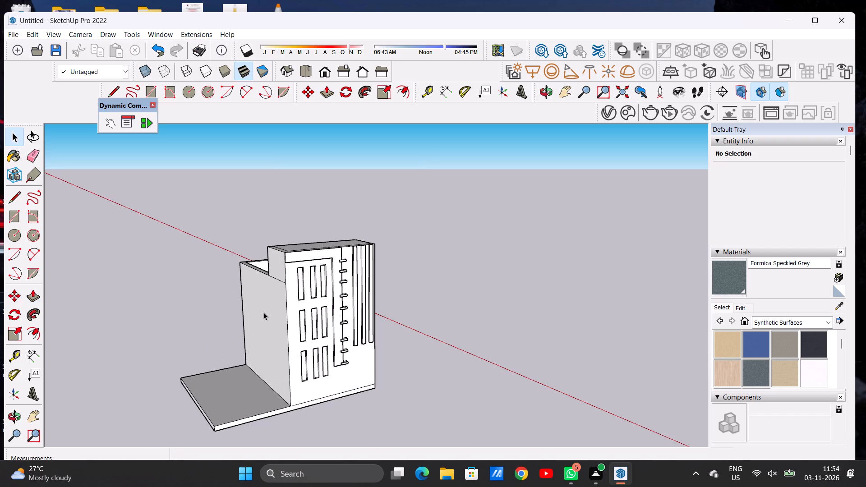
pyautogui.scroll(-1, 249, 361)
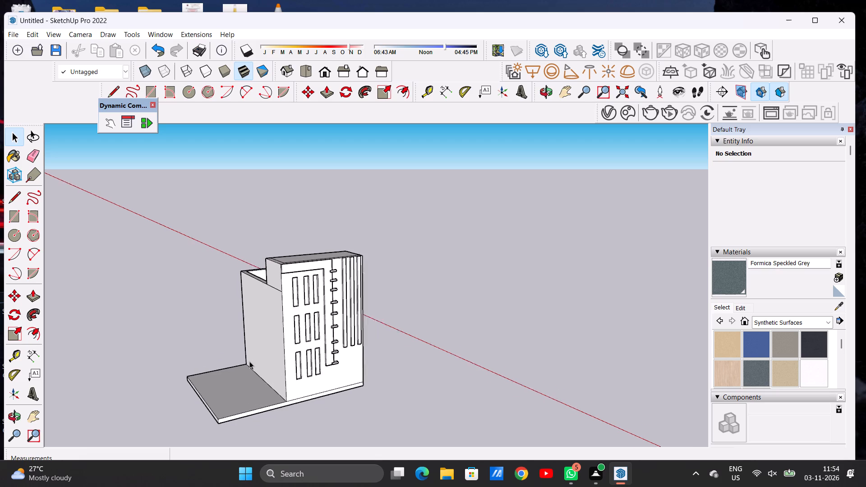
pyautogui.scroll(-3, 249, 361)
pyautogui.scroll(9, 259, 385)
pyautogui.scroll(-1, 243, 383)
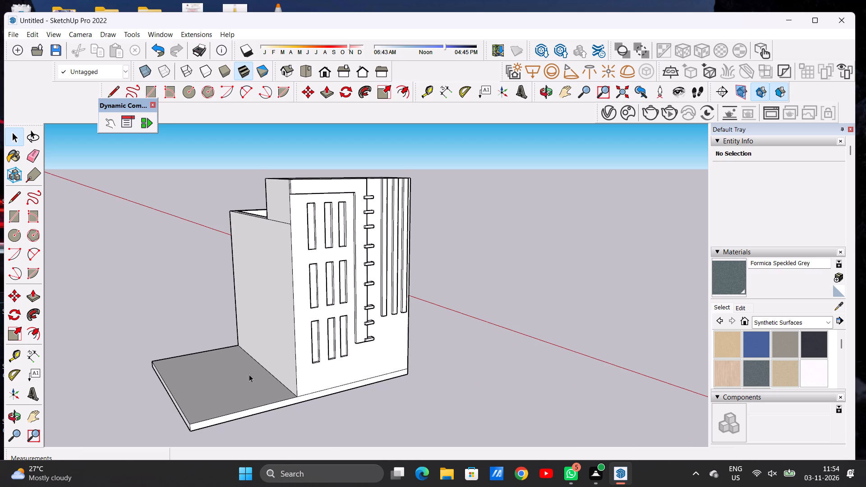
pyautogui.press('o')
pyautogui.moveTo(238, 390); pyautogui.dragTo(206, 432)
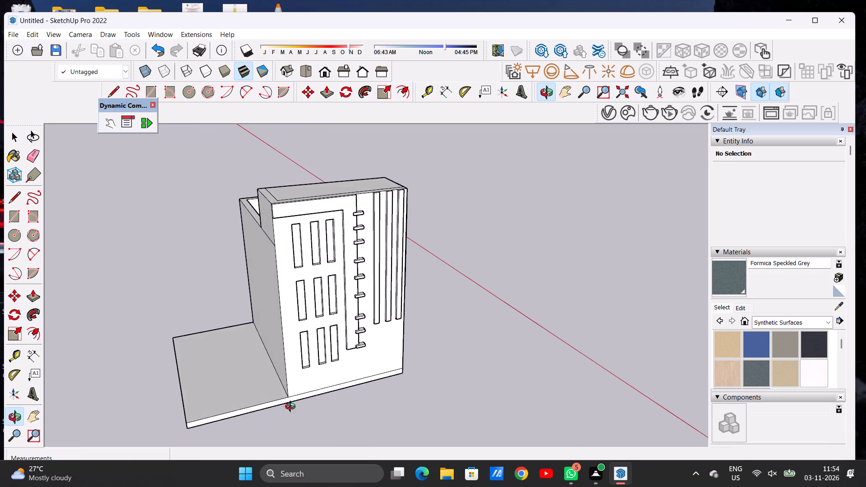
pyautogui.scroll(-6, 331, 395)
pyautogui.moveTo(272, 415); pyautogui.dragTo(211, 388)
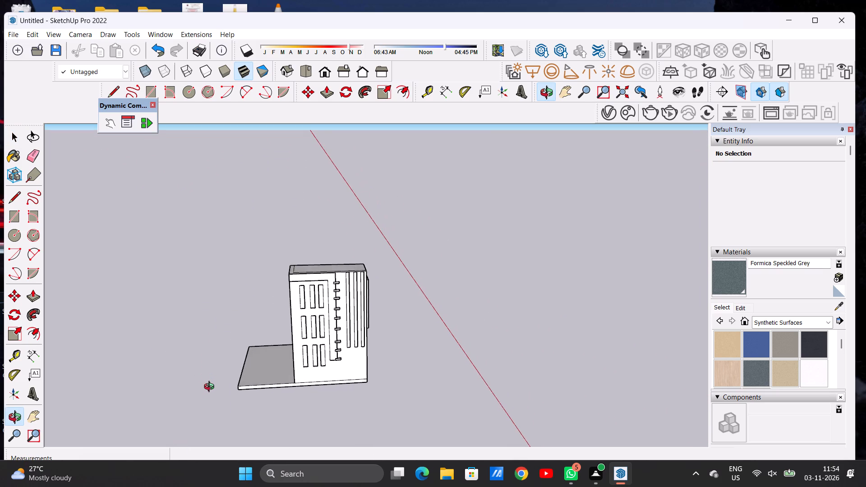
pyautogui.moveTo(211, 388); pyautogui.dragTo(281, 387)
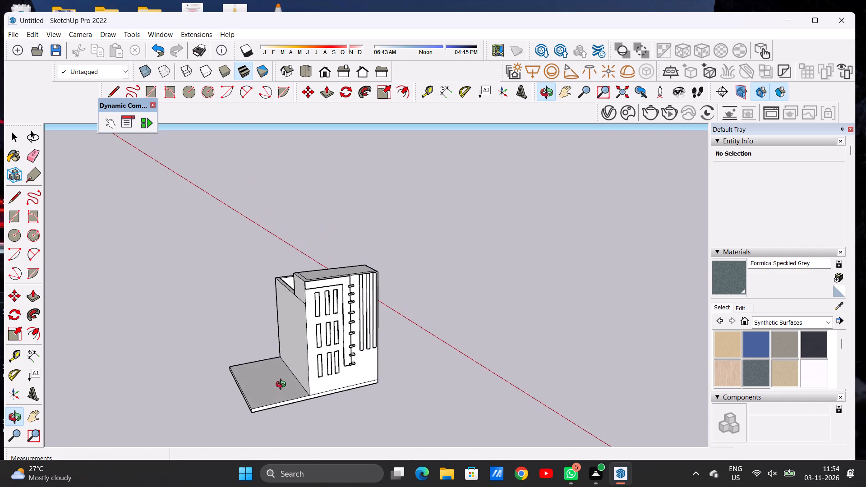
pyautogui.scroll(-6, 284, 380)
pyautogui.moveTo(294, 398); pyautogui.dragTo(207, 390)
pyautogui.scroll(2, 284, 368)
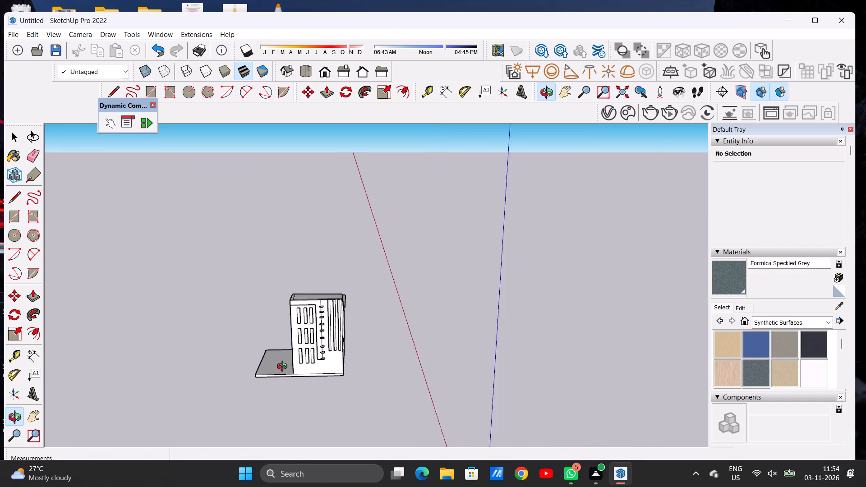
pyautogui.scroll(6, 284, 368)
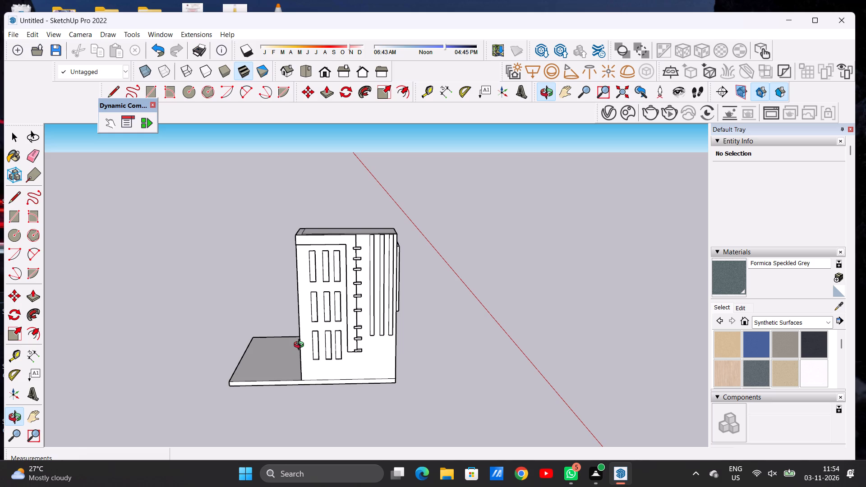
pyautogui.scroll(-1, 305, 344)
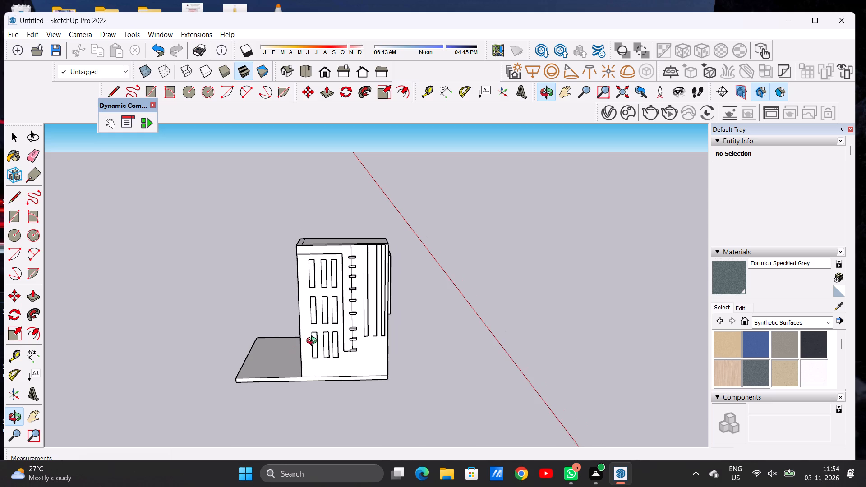
# Draw a 1' 6" vertical line across the base strip's front, continuing the building's corner edge down to the bottom edge.
pyautogui.scroll(-1, 315, 347)
pyautogui.scroll(15, 315, 347)
pyautogui.scroll(-1, 304, 385)
pyautogui.press('l')
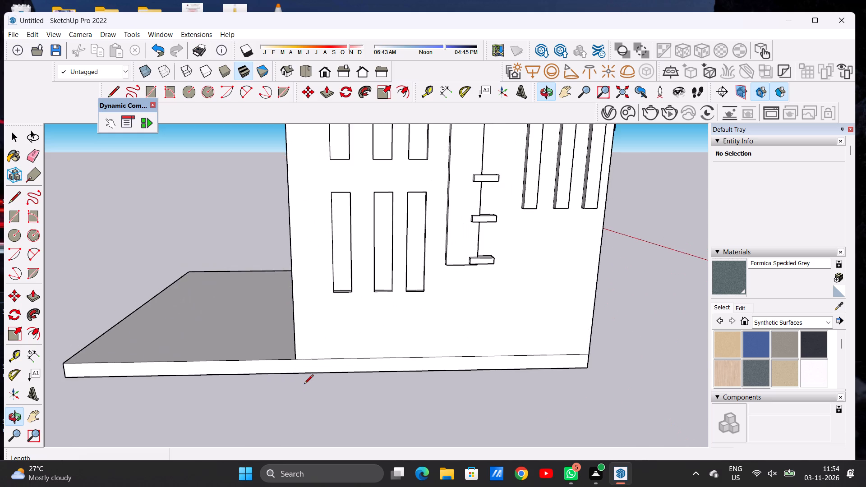
pyautogui.scroll(6, 304, 381)
pyautogui.click(288, 342)
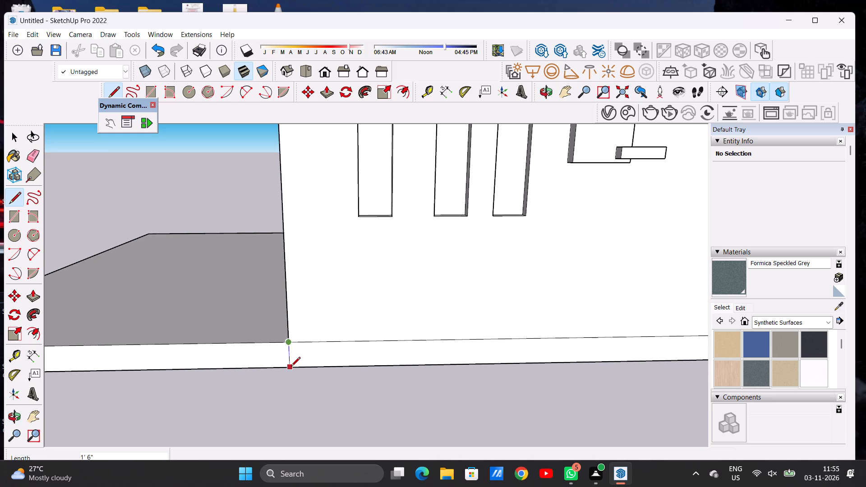
pyautogui.click(291, 367)
pyautogui.press('space')
pyautogui.scroll(-11, 306, 369)
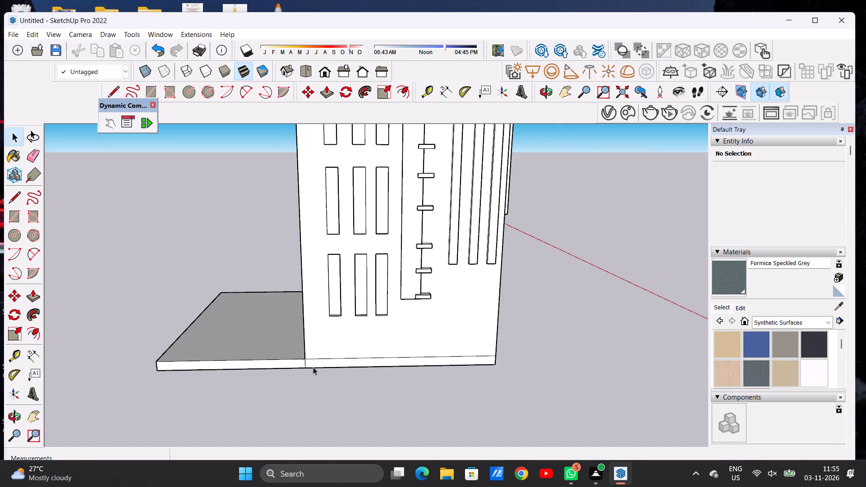
# Extrude the outer end face of the ground slab a little farther away from the building.
pyautogui.scroll(-3, 326, 355)
pyautogui.press('o')
pyautogui.moveTo(208, 375); pyautogui.dragTo(342, 367)
pyautogui.scroll(-3, 298, 346)
pyautogui.scroll(1, 298, 346)
pyautogui.scroll(-5, 298, 346)
pyautogui.scroll(13, 269, 395)
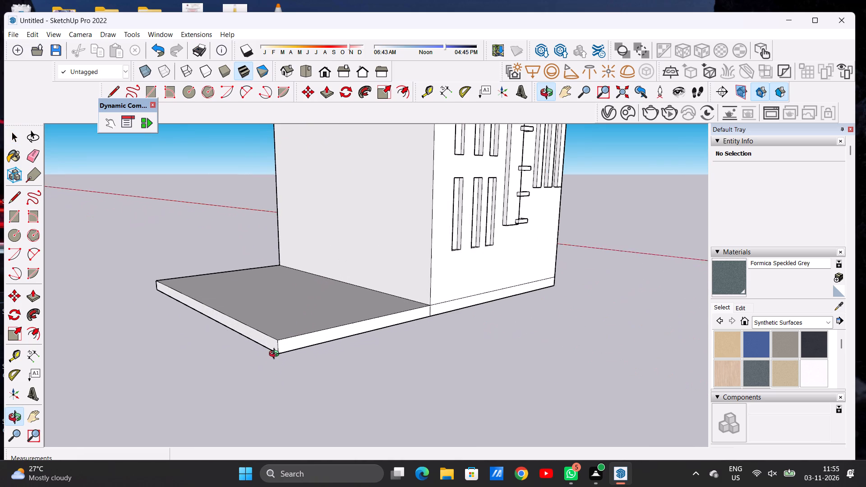
pyautogui.scroll(2, 276, 355)
pyautogui.press('p')
pyautogui.scroll(3, 269, 351)
pyautogui.click(276, 341)
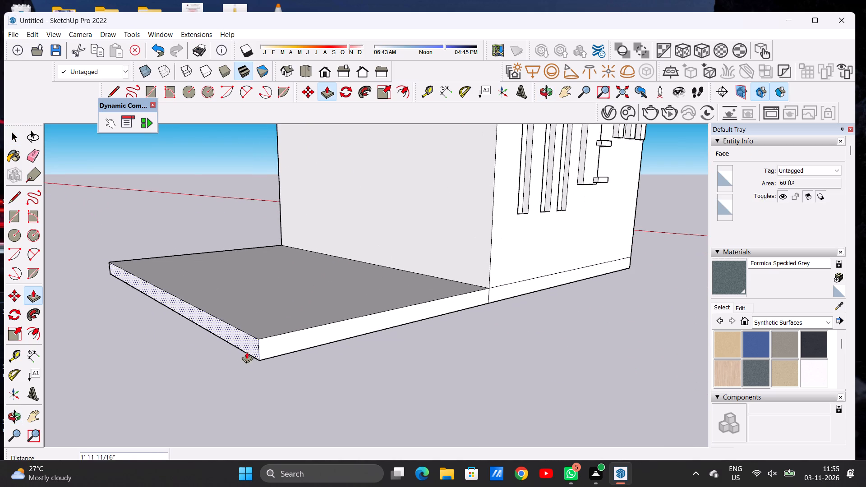
pyautogui.click(231, 357)
pyautogui.press('space')
pyautogui.write('O')
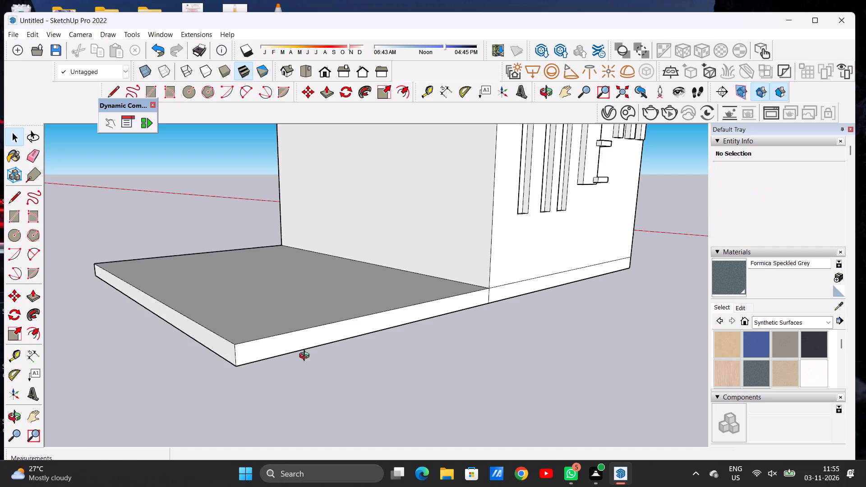
# Examine the lengthened ground slab and the building's front facade from the front and from above.
pyautogui.moveTo(323, 357); pyautogui.dragTo(225, 388)
pyautogui.scroll(-1, 333, 360)
pyautogui.scroll(1, 337, 360)
pyautogui.scroll(-7, 339, 360)
pyautogui.moveTo(345, 341); pyautogui.dragTo(334, 372)
pyautogui.scroll(-6, 457, 349)
pyautogui.scroll(1, 463, 351)
pyautogui.scroll(-1, 460, 354)
pyautogui.moveTo(347, 337); pyautogui.dragTo(333, 361)
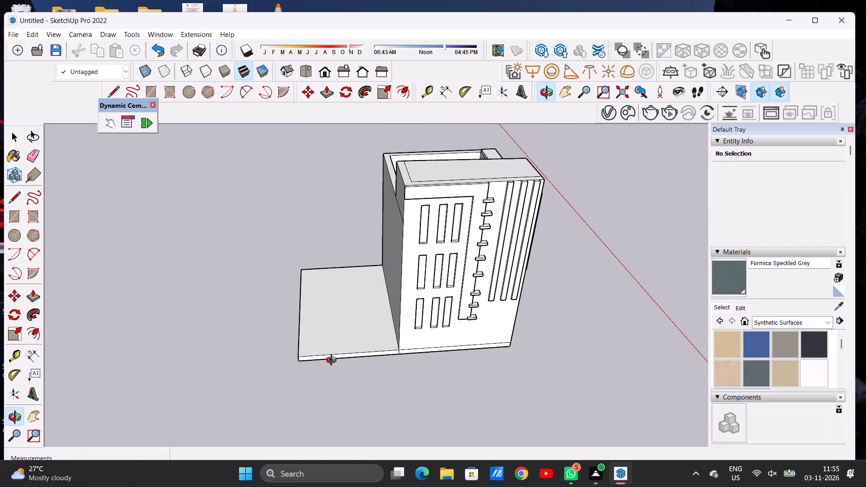
pyautogui.moveTo(333, 361); pyautogui.dragTo(337, 363)
pyautogui.scroll(5, 343, 331)
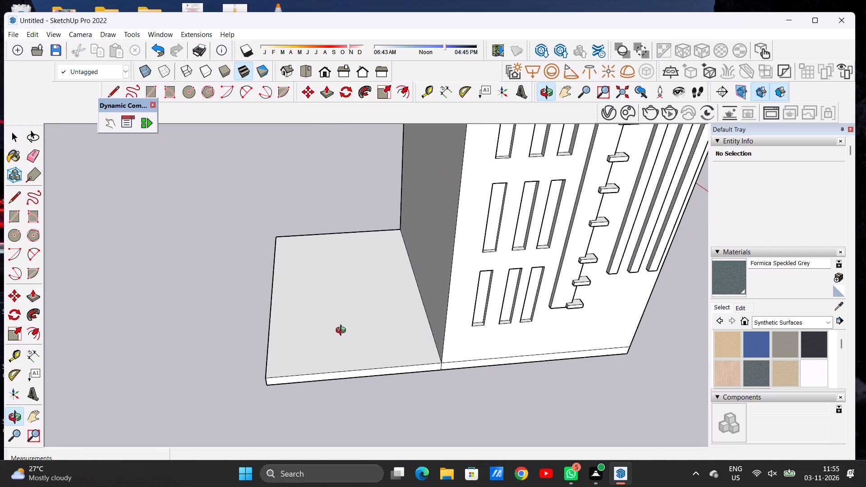
pyautogui.press('o')
pyautogui.press('space')
# Draw a line about 24' 8 1/4" long on the slab's top, from the side wall outward, just inside the rear edge.
pyautogui.press('l')
pyautogui.scroll(1, 379, 233)
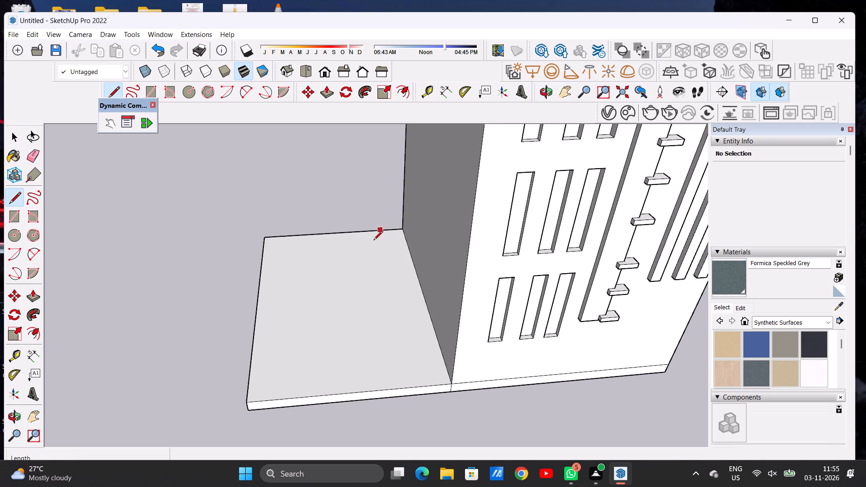
pyautogui.scroll(-1, 367, 269)
pyautogui.scroll(1, 368, 270)
pyautogui.scroll(-5, 369, 271)
pyautogui.press('o')
pyautogui.moveTo(301, 325); pyautogui.dragTo(470, 333)
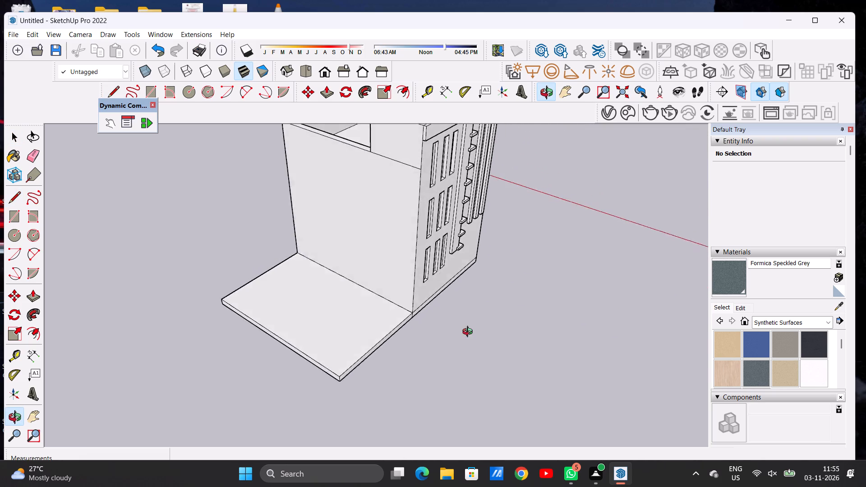
pyautogui.moveTo(470, 333); pyautogui.dragTo(479, 336)
pyautogui.scroll(5, 253, 301)
pyautogui.press('l')
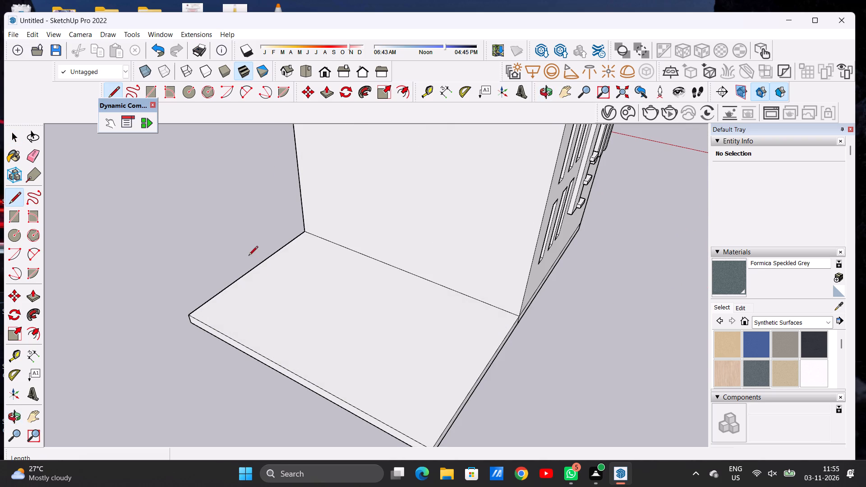
pyautogui.click(314, 234)
pyautogui.click(207, 316)
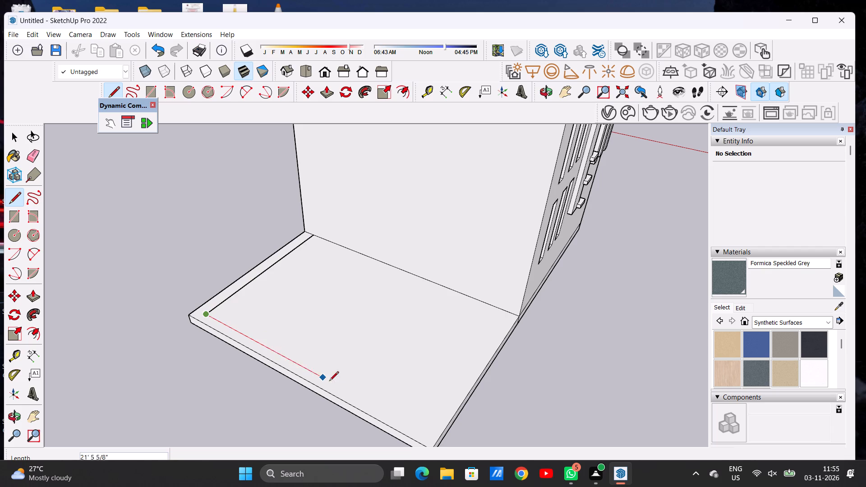
# Continue the inset outline along the slab's outer edge and back along its front edge to the side wall.
pyautogui.scroll(-4, 399, 405)
pyautogui.scroll(7, 413, 413)
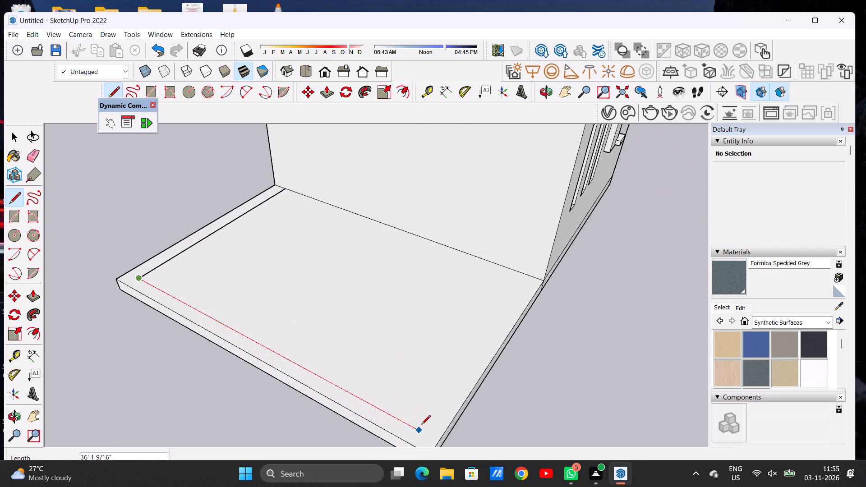
pyautogui.scroll(2, 421, 425)
pyautogui.click(424, 436)
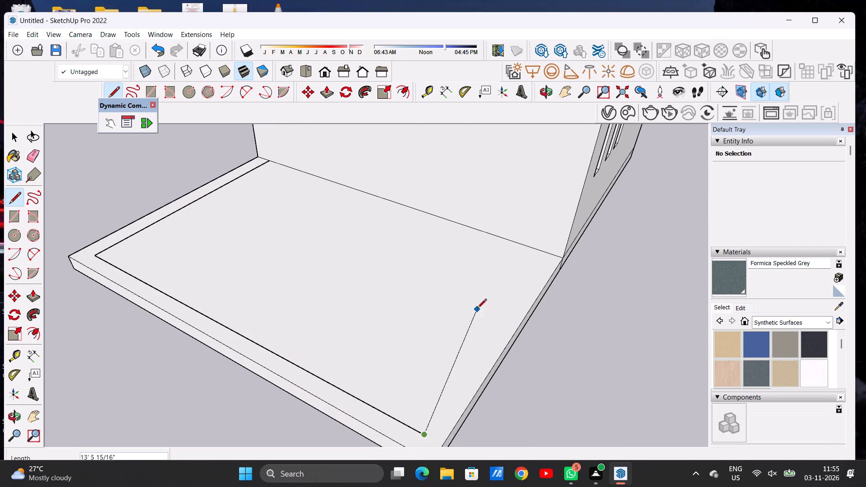
pyautogui.click(547, 256)
pyautogui.press('space')
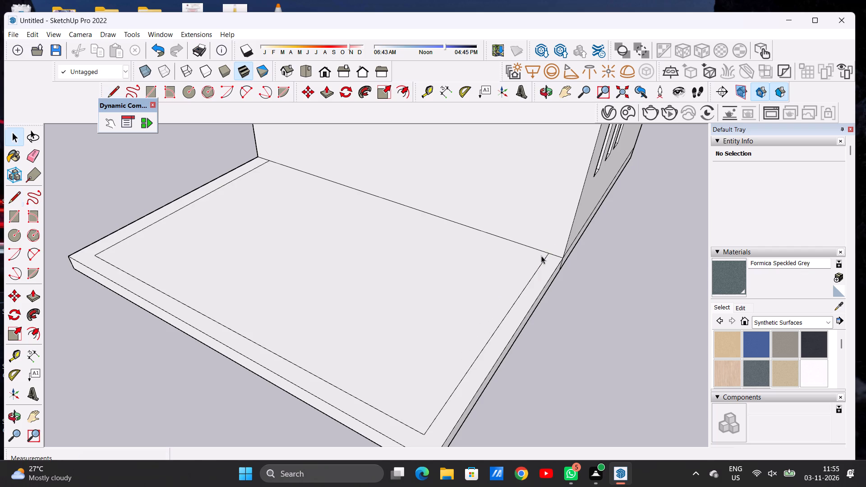
# Examine the inset border on the slab's top from the front and close up at its outer front corner.
pyautogui.press('o')
pyautogui.moveTo(343, 313); pyautogui.dragTo(107, 301)
pyautogui.scroll(-8, 496, 349)
pyautogui.moveTo(350, 384); pyautogui.dragTo(362, 381)
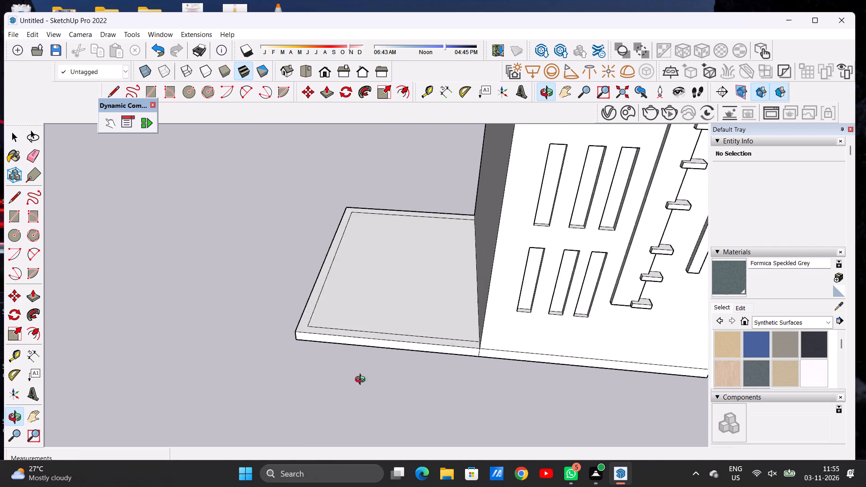
pyautogui.moveTo(362, 381); pyautogui.dragTo(377, 364)
pyautogui.scroll(-6, 292, 349)
pyautogui.scroll(6, 324, 353)
pyautogui.moveTo(374, 363); pyautogui.dragTo(388, 355)
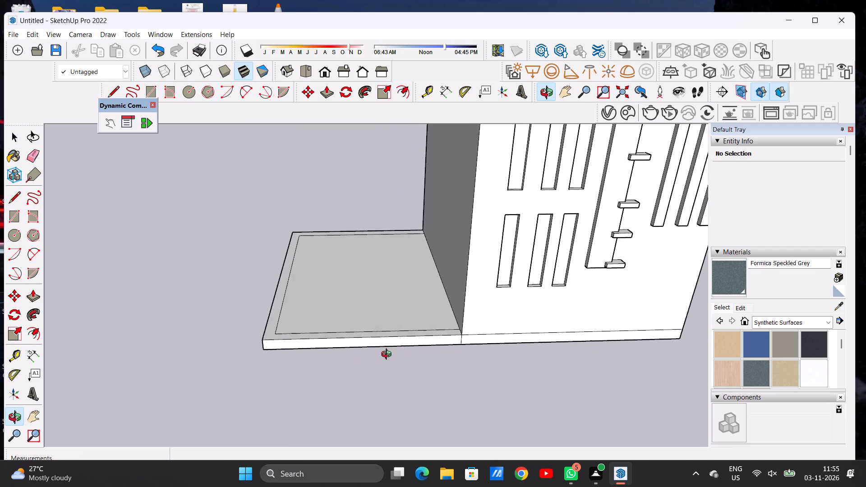
pyautogui.moveTo(388, 355); pyautogui.dragTo(390, 366)
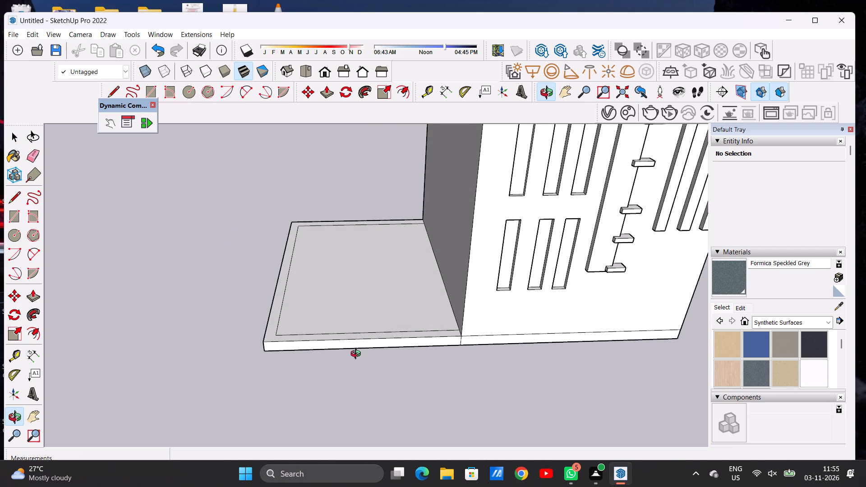
pyautogui.scroll(-2, 344, 355)
pyautogui.scroll(11, 299, 345)
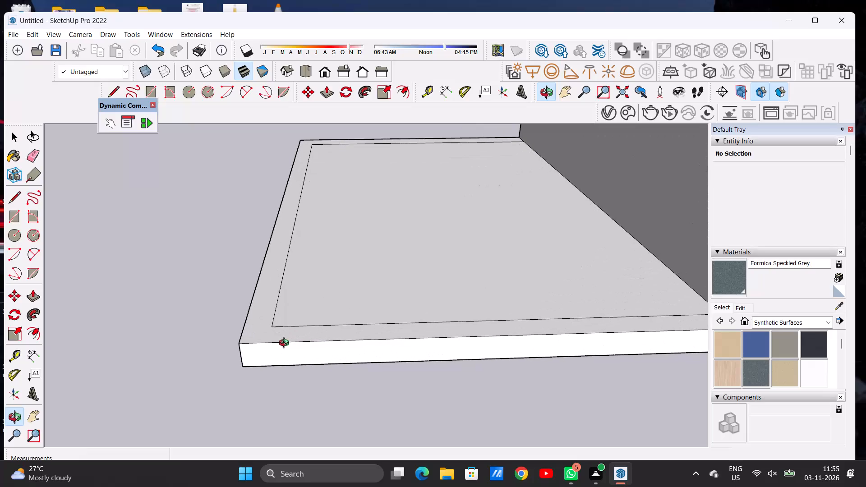
# Draw a short line extending the outer inset line from its front corner to the slab's front edge.
pyautogui.press('l')
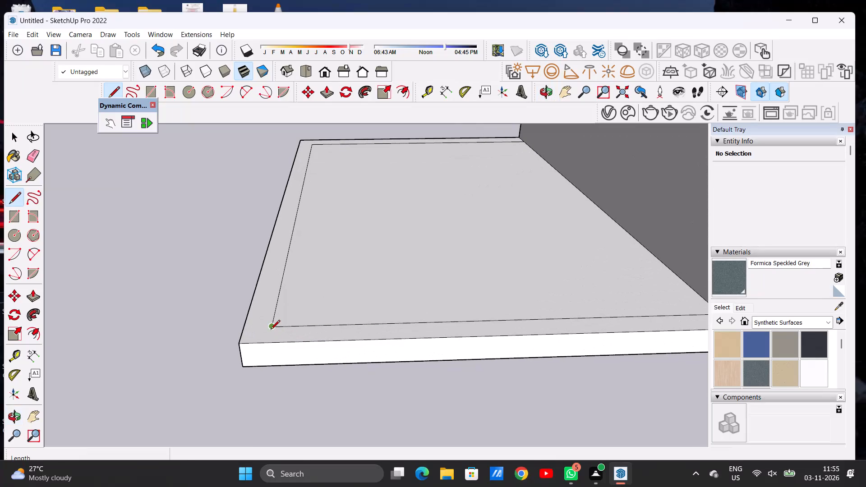
pyautogui.scroll(-10, 271, 330)
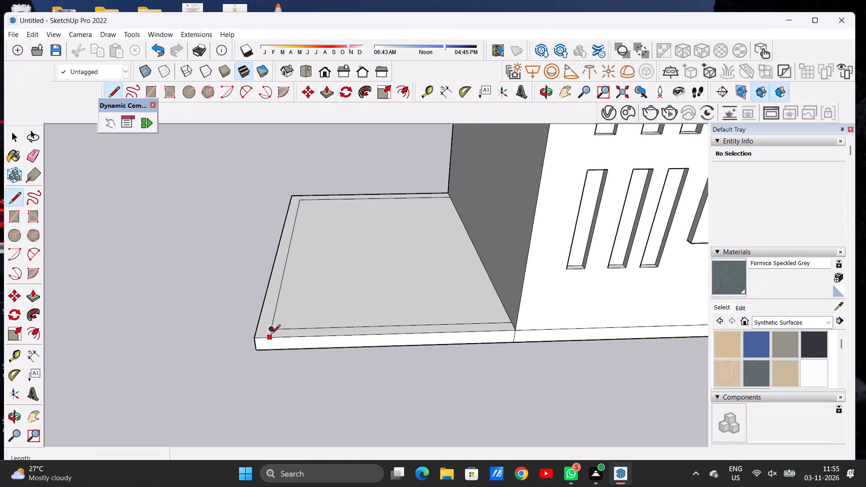
pyautogui.press('space')
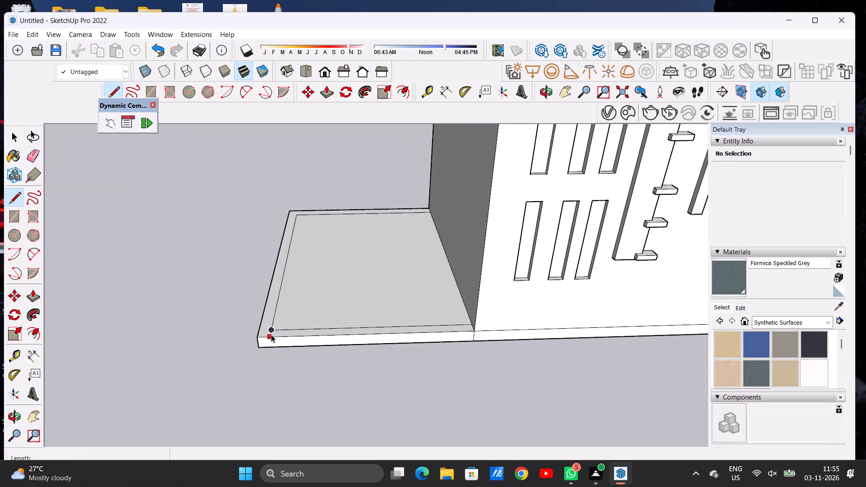
pyautogui.scroll(4, 271, 335)
pyautogui.scroll(-1, 280, 329)
pyautogui.scroll(3, 280, 329)
pyautogui.press('l')
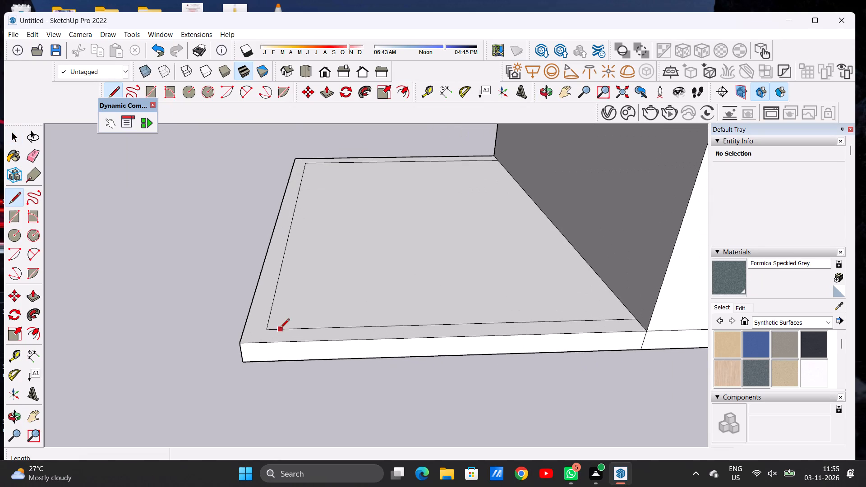
pyautogui.scroll(11, 277, 329)
pyautogui.click(259, 323)
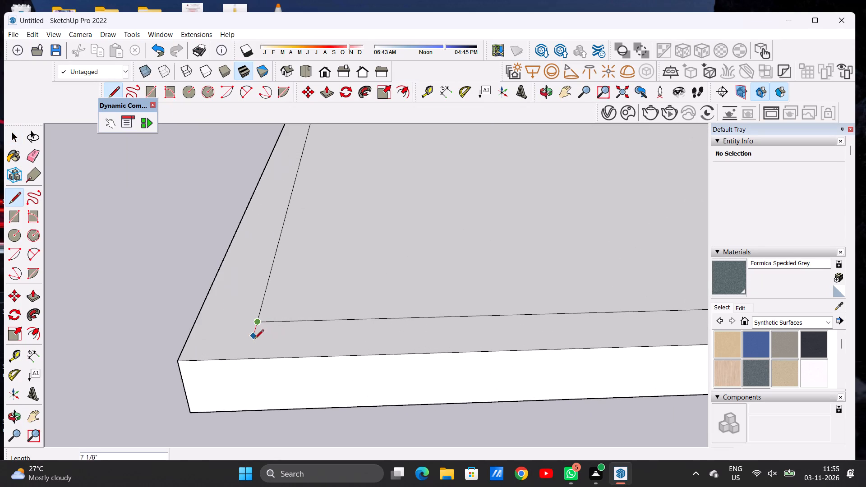
pyautogui.click(248, 358)
pyautogui.press('space')
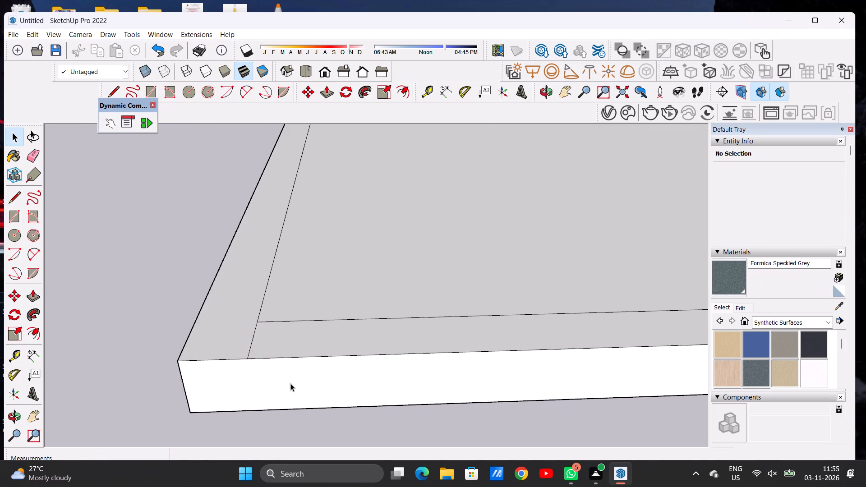
# Draw a line about 24' 8 1/4" long across the slab, behind the front inset line, from the outer inset line to the side wall.
pyautogui.scroll(-1, 300, 373)
pyautogui.scroll(1, 300, 373)
pyautogui.scroll(-15, 300, 373)
pyautogui.scroll(3, 511, 347)
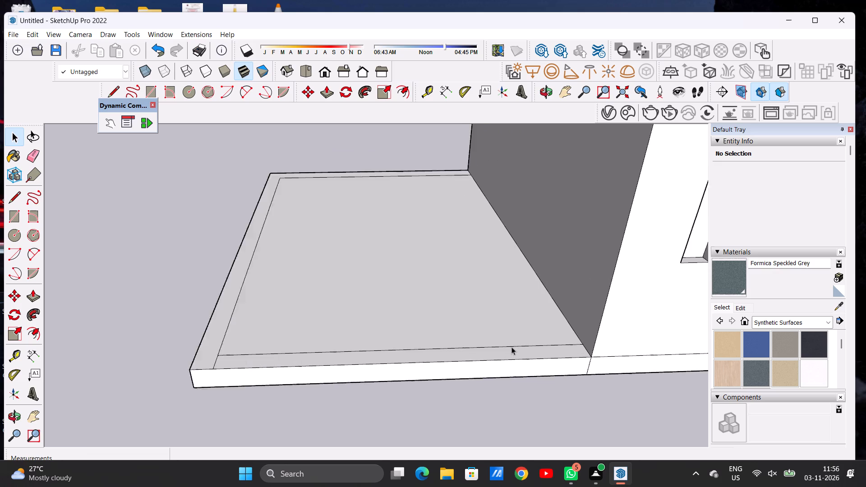
pyautogui.scroll(1, 511, 347)
pyautogui.press('o')
pyautogui.scroll(-7, 441, 324)
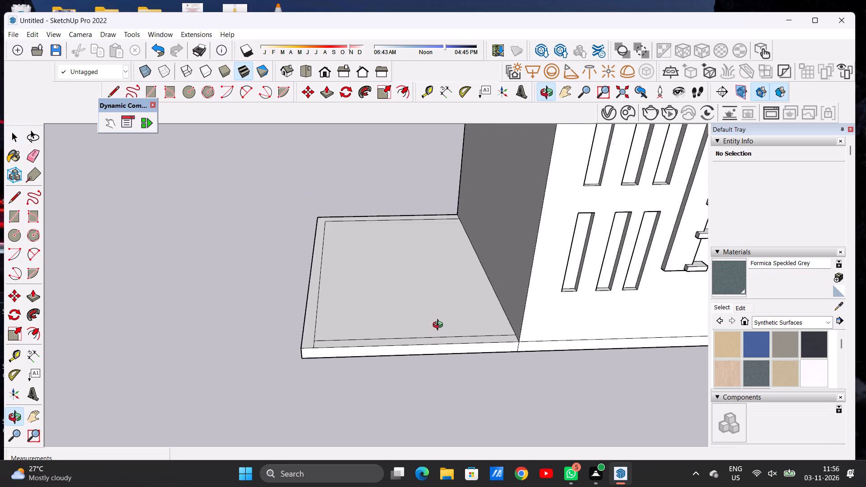
pyautogui.moveTo(441, 320); pyautogui.dragTo(447, 395)
pyautogui.scroll(-6, 382, 359)
pyautogui.moveTo(464, 350); pyautogui.dragTo(448, 363)
pyautogui.moveTo(447, 363); pyautogui.dragTo(451, 371)
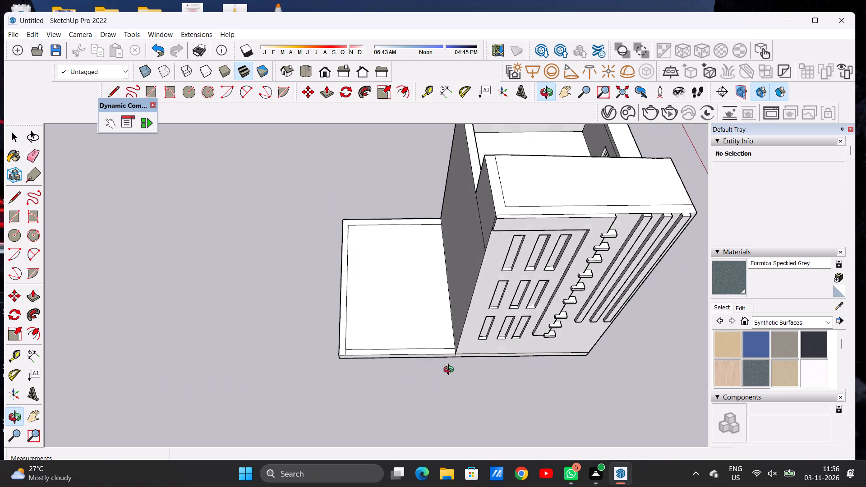
pyautogui.moveTo(451, 371); pyautogui.dragTo(455, 373)
pyautogui.scroll(7, 447, 337)
pyautogui.press('l')
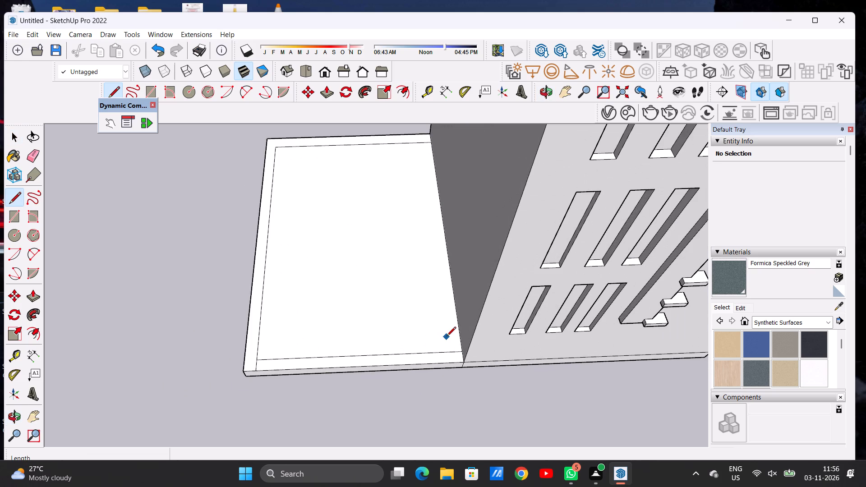
pyautogui.scroll(4, 281, 334)
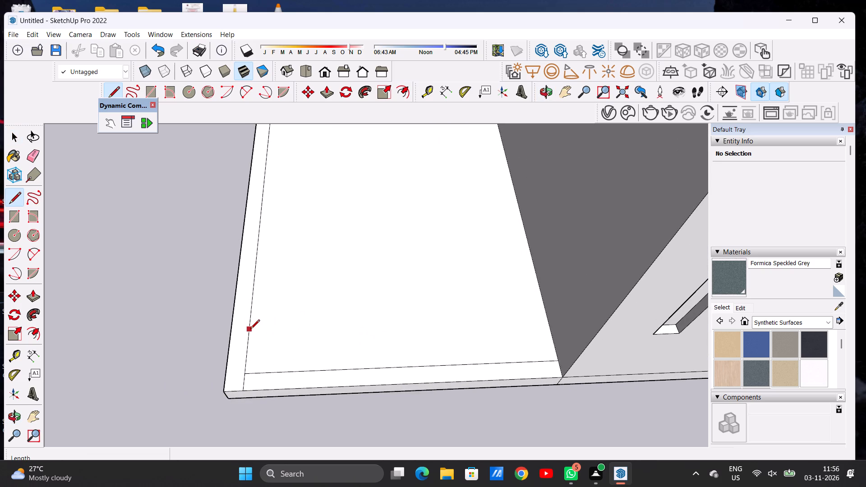
pyautogui.click(250, 330)
pyautogui.click(548, 316)
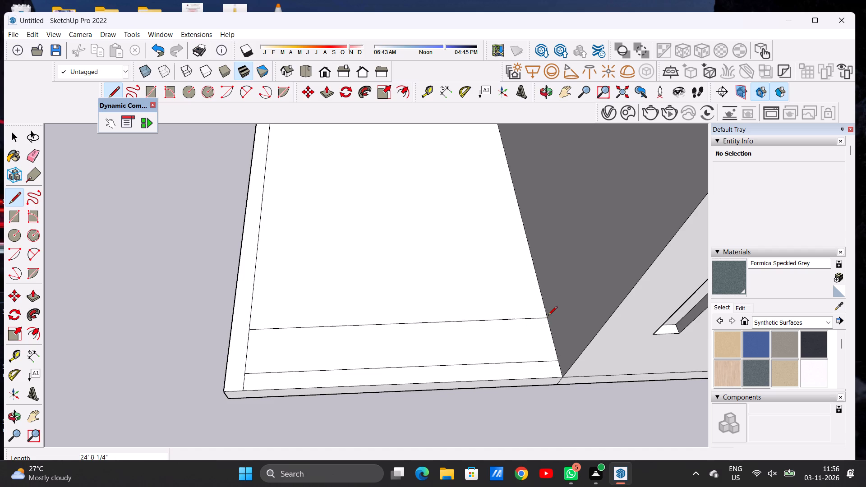
pyautogui.press('space')
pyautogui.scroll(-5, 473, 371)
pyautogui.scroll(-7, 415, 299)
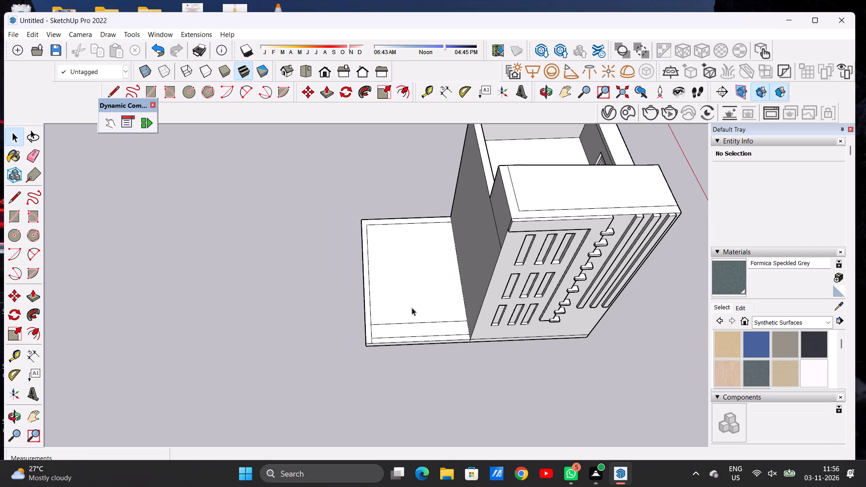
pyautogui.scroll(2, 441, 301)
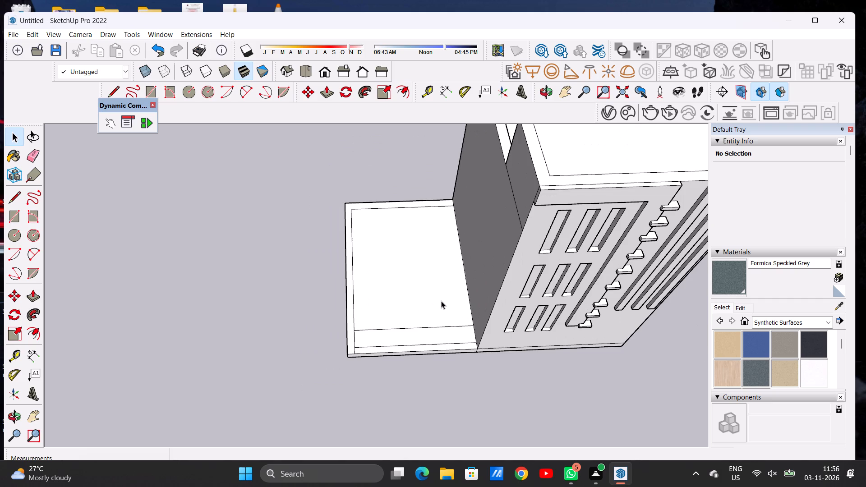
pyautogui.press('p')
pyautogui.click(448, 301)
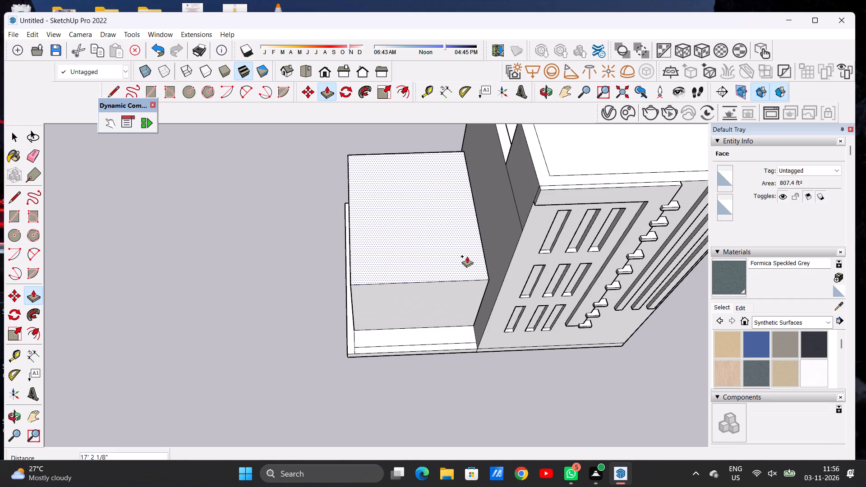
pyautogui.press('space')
# Extrude the large inner face of the slab upward about 14' to form a block against the side wall.
pyautogui.write('O')
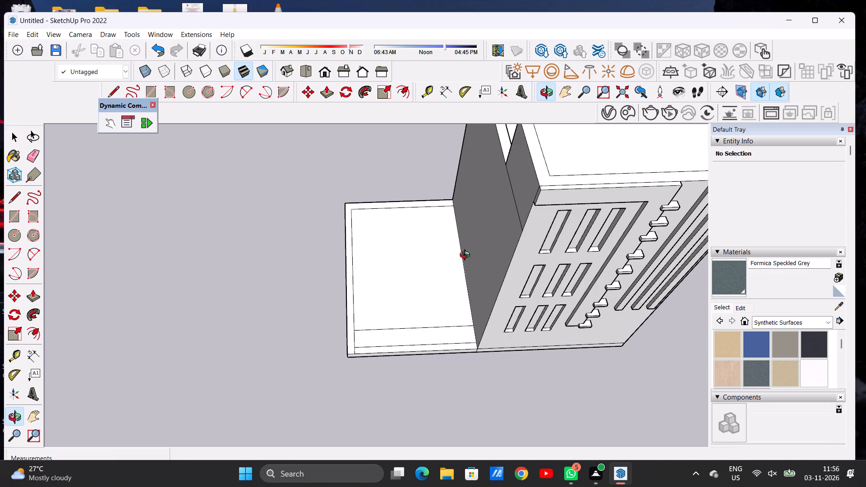
pyautogui.moveTo(471, 278); pyautogui.dragTo(449, 227)
pyautogui.scroll(-7, 402, 285)
pyautogui.moveTo(459, 318); pyautogui.dragTo(463, 236)
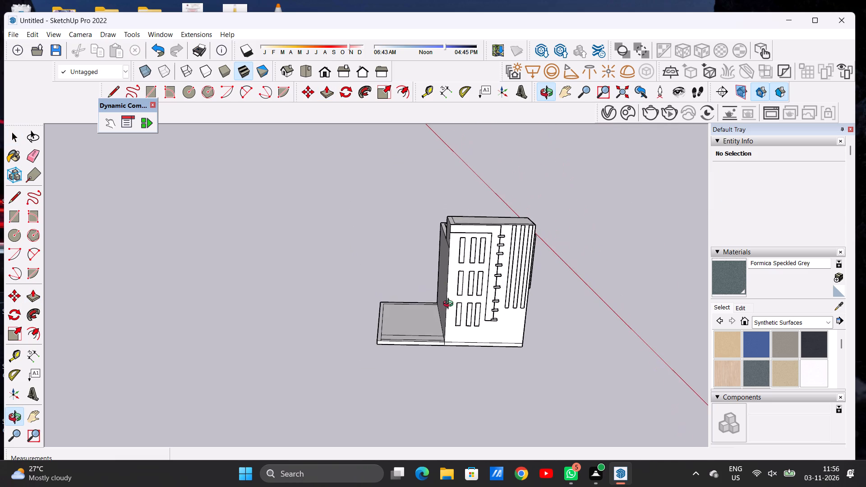
pyautogui.scroll(11, 430, 346)
pyautogui.press('p')
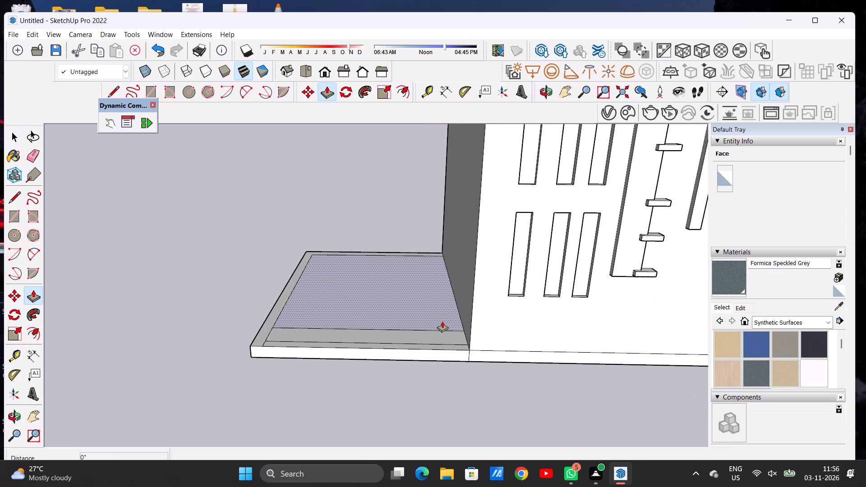
pyautogui.click(442, 321)
pyautogui.scroll(-8, 445, 287)
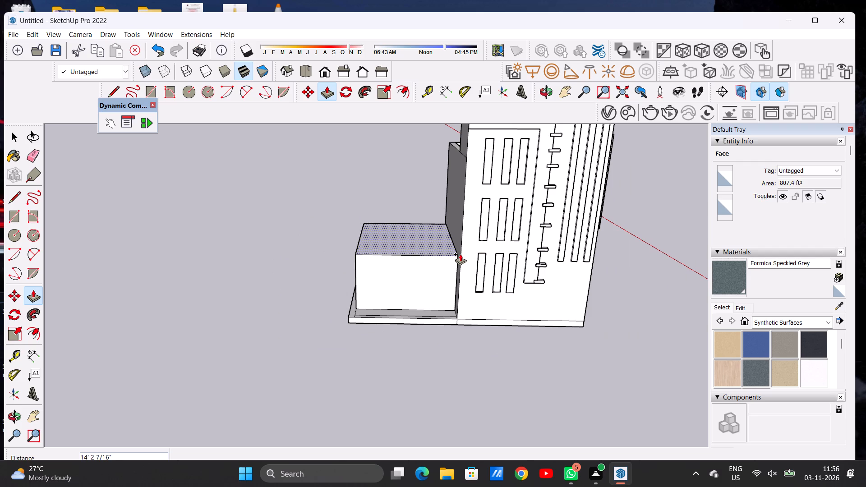
pyautogui.click(460, 254)
pyautogui.press('space')
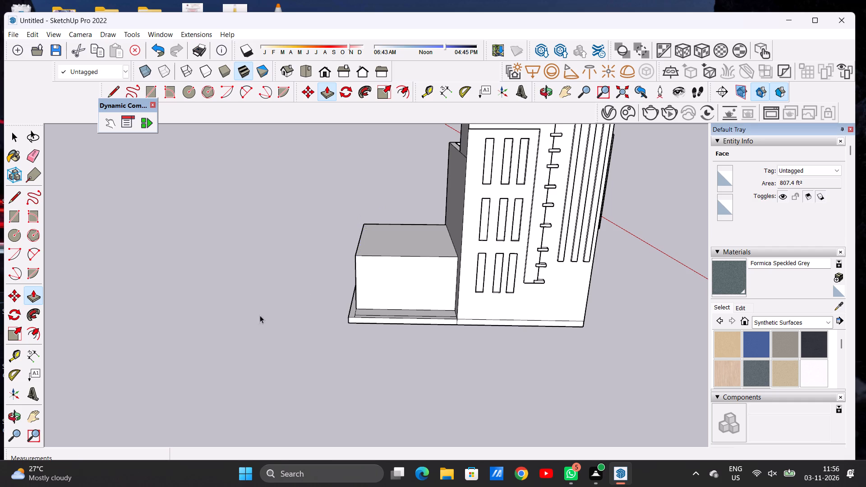
# Examine the side block against the building from the front, from the outer side and from above.
pyautogui.scroll(-2, 231, 326)
pyautogui.scroll(1, 229, 331)
pyautogui.scroll(-5, 229, 331)
pyautogui.scroll(6, 325, 311)
pyautogui.press('o')
pyautogui.moveTo(344, 330); pyautogui.dragTo(364, 253)
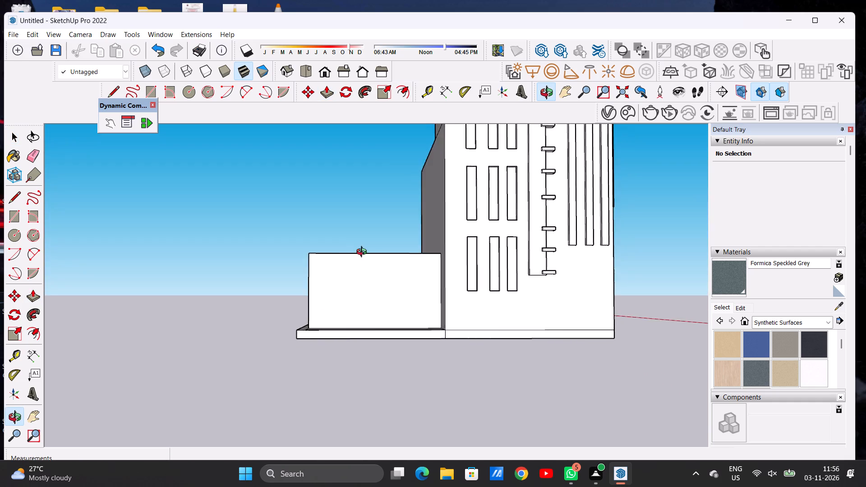
pyautogui.moveTo(364, 253); pyautogui.dragTo(332, 262)
pyautogui.scroll(1, 380, 271)
pyautogui.scroll(-2, 380, 271)
pyautogui.scroll(3, 380, 271)
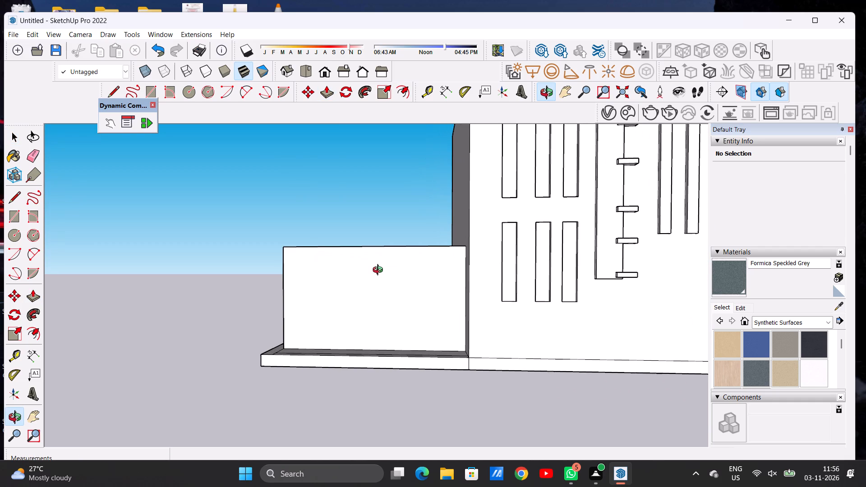
pyautogui.moveTo(343, 292); pyautogui.dragTo(423, 303)
pyautogui.scroll(-6, 387, 287)
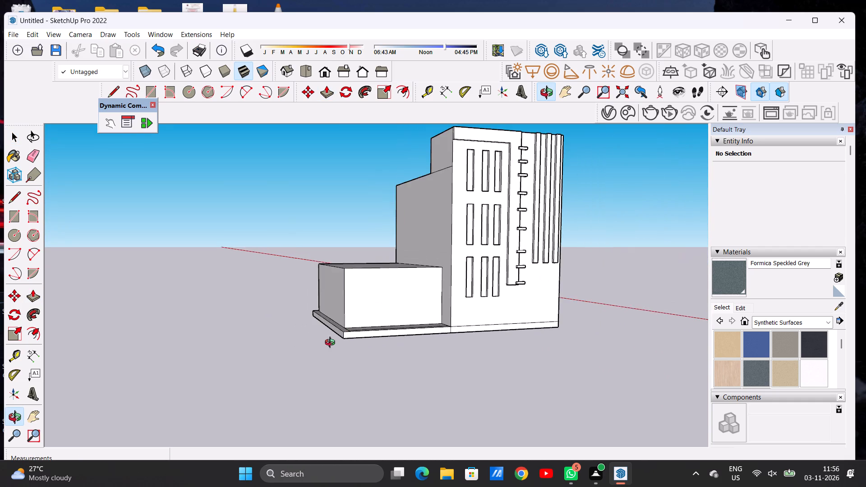
pyautogui.moveTo(332, 344); pyautogui.dragTo(290, 399)
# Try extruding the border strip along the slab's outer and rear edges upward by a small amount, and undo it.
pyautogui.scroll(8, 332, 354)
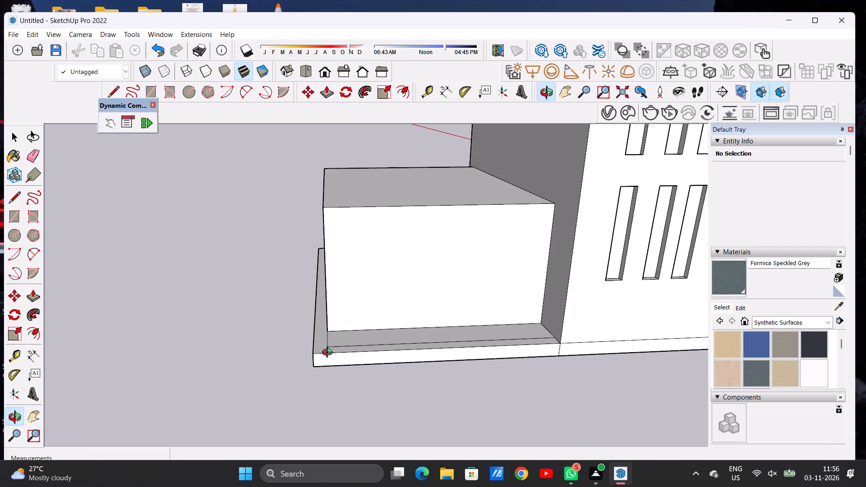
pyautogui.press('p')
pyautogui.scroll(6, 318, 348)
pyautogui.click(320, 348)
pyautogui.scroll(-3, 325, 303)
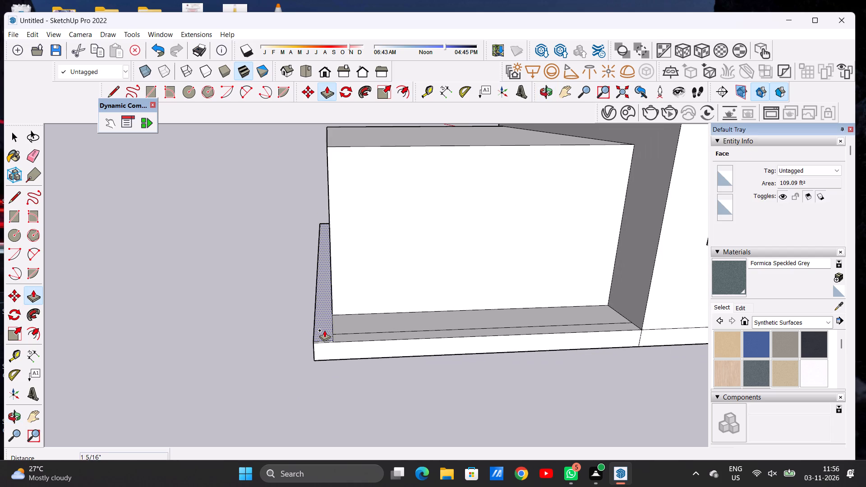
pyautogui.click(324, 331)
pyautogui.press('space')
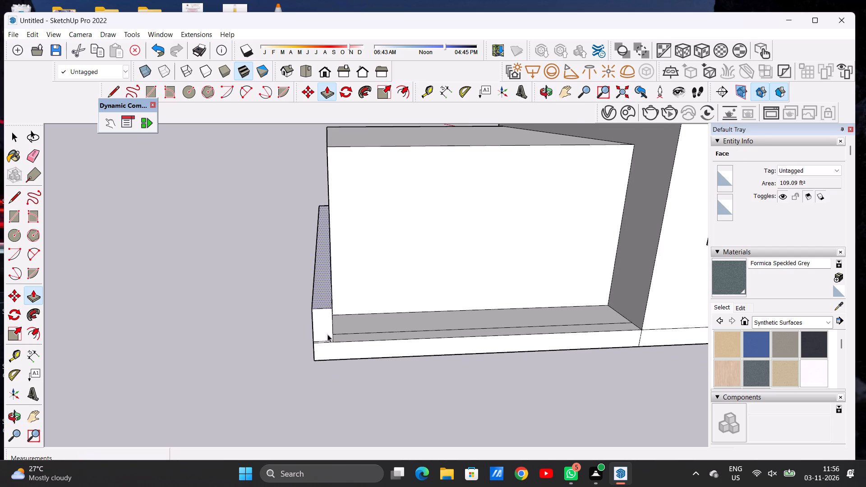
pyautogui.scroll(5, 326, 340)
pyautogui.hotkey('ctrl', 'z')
# Extrude the border strip along the slab's outer and rear edges upward about 13' 11 11/16", level with the block's top.
pyautogui.press('p')
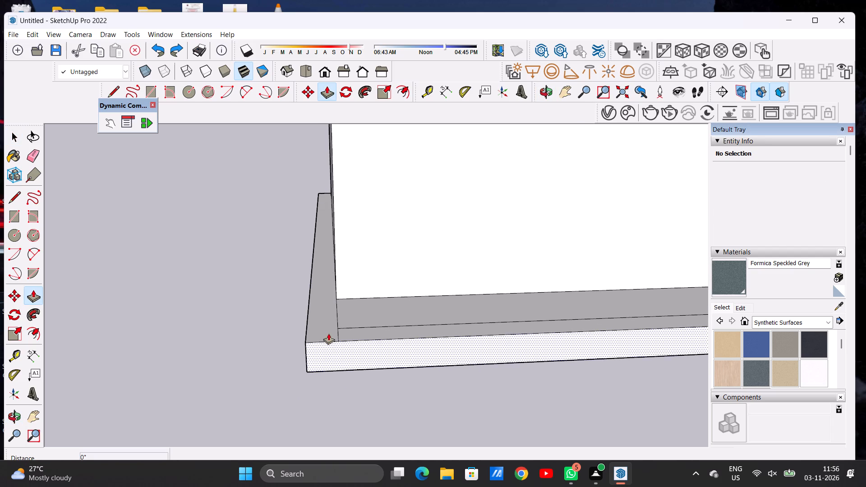
pyautogui.scroll(3, 328, 329)
pyautogui.scroll(-1, 328, 329)
pyautogui.scroll(1, 328, 329)
pyautogui.click(328, 329)
pyautogui.scroll(-11, 333, 276)
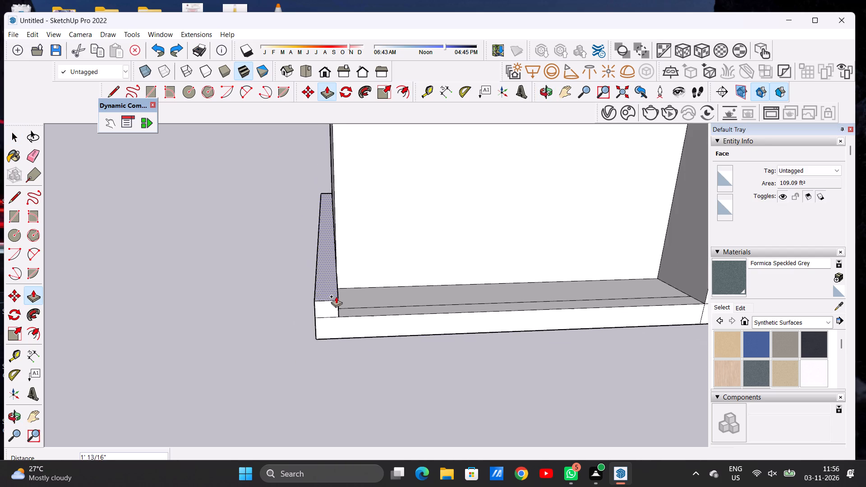
pyautogui.scroll(-8, 336, 296)
pyautogui.scroll(15, 332, 230)
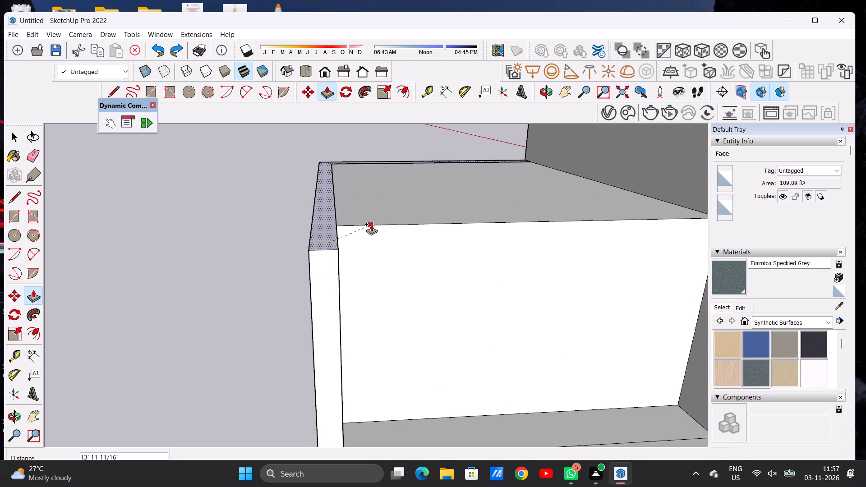
pyautogui.click(371, 224)
pyautogui.press('space')
# Examine the extension's raised border wall and recessed front from above, from the outer side and from the front.
pyautogui.press('o')
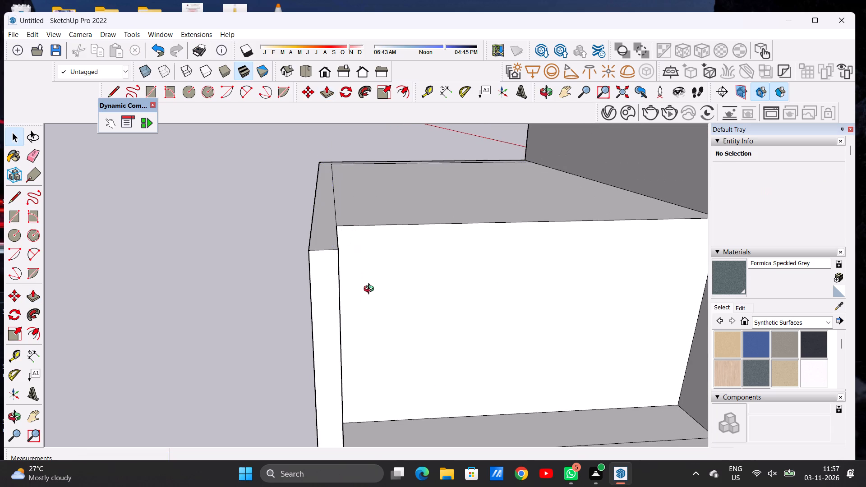
pyautogui.moveTo(373, 304); pyautogui.dragTo(360, 341)
pyautogui.scroll(-8, 312, 312)
pyautogui.moveTo(336, 229); pyautogui.dragTo(373, 242)
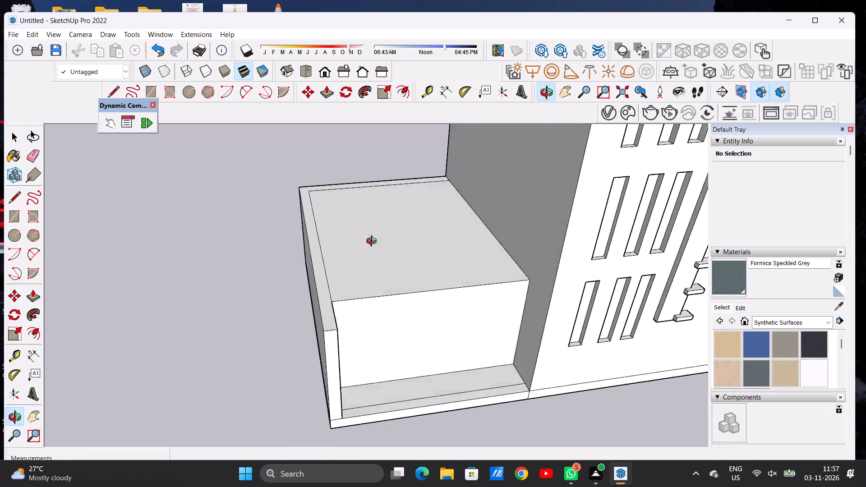
pyautogui.moveTo(373, 242); pyautogui.dragTo(308, 220)
pyautogui.moveTo(312, 207); pyautogui.dragTo(481, 233)
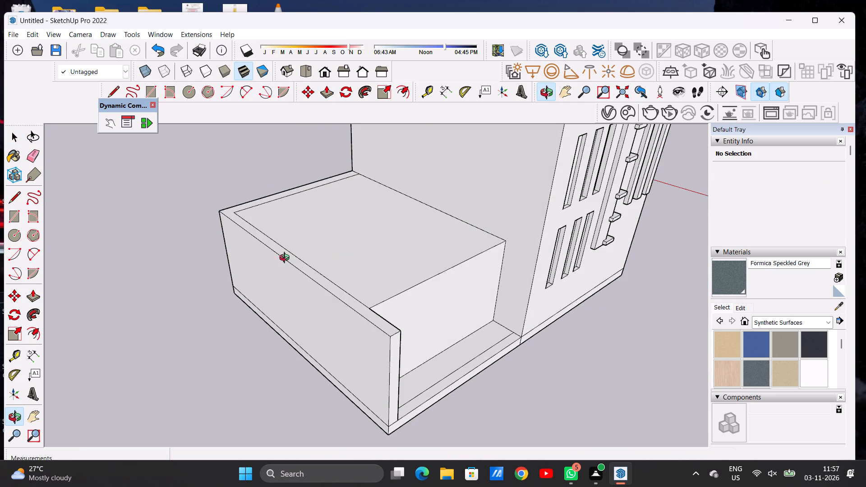
pyautogui.moveTo(287, 259); pyautogui.dragTo(234, 253)
pyautogui.moveTo(411, 276); pyautogui.dragTo(634, 263)
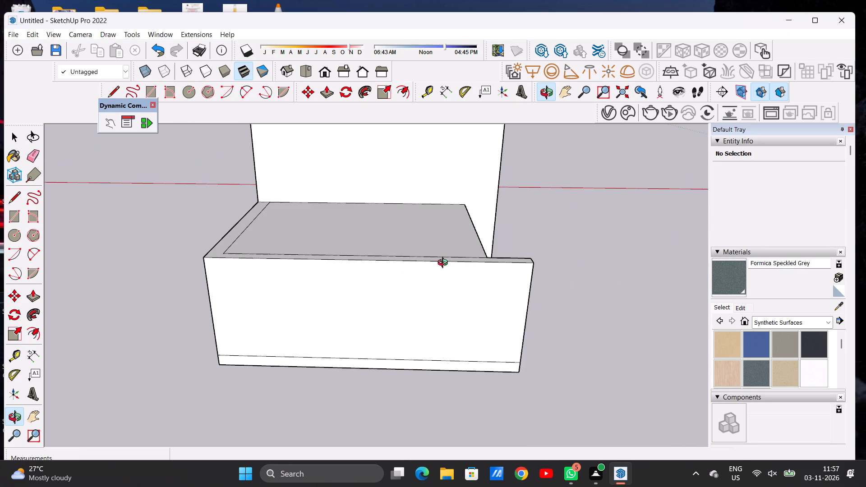
pyautogui.moveTo(378, 274); pyautogui.dragTo(223, 274)
pyautogui.moveTo(387, 280); pyautogui.dragTo(234, 227)
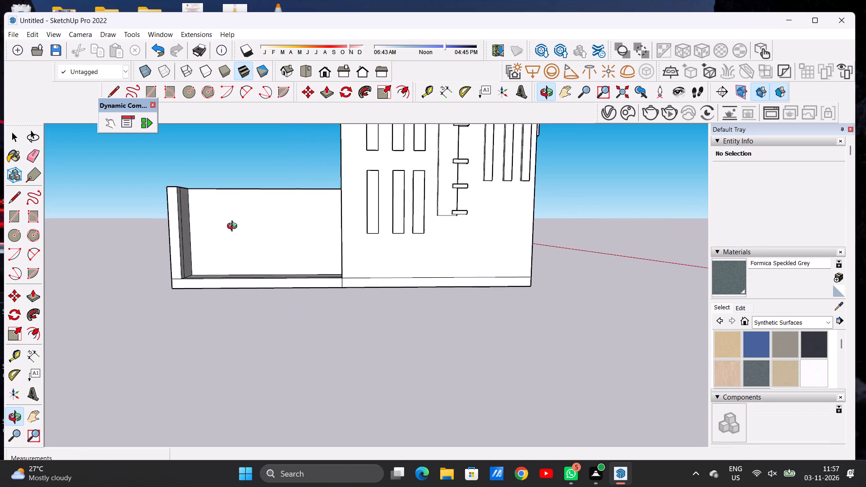
pyautogui.moveTo(234, 227); pyautogui.dragTo(235, 228)
pyautogui.scroll(-16, 655, 334)
pyautogui.scroll(11, 378, 301)
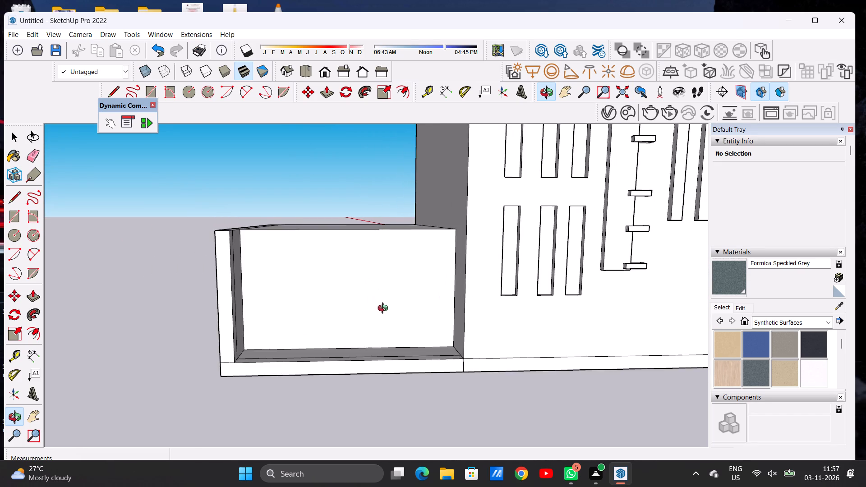
# Examine the extension's recessed front wall beside the main building from the front, from slightly above and at varying distances.
pyautogui.moveTo(384, 310); pyautogui.dragTo(368, 286)
pyautogui.moveTo(366, 278); pyautogui.dragTo(369, 298)
pyautogui.scroll(-6, 400, 348)
pyautogui.scroll(1, 401, 352)
pyautogui.scroll(-3, 401, 352)
pyautogui.moveTo(395, 331); pyautogui.dragTo(364, 310)
pyautogui.moveTo(365, 302); pyautogui.dragTo(383, 302)
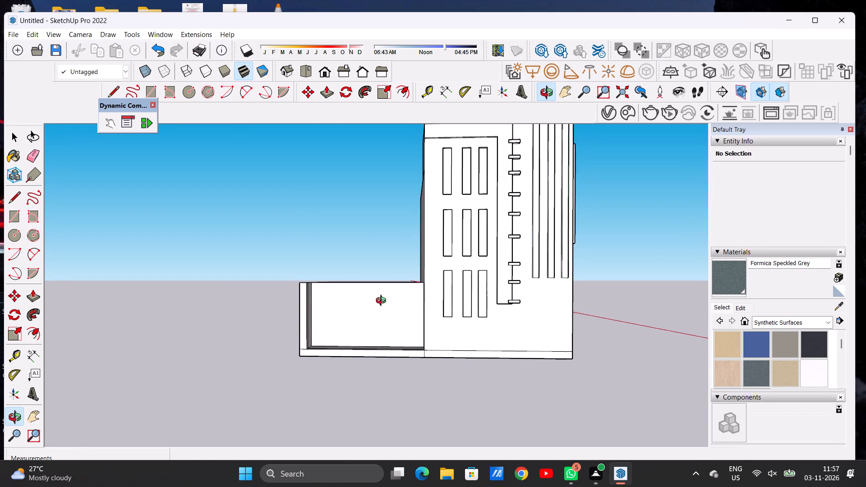
pyautogui.moveTo(383, 302); pyautogui.dragTo(388, 305)
pyautogui.scroll(7, 388, 305)
pyautogui.moveTo(387, 312); pyautogui.dragTo(402, 308)
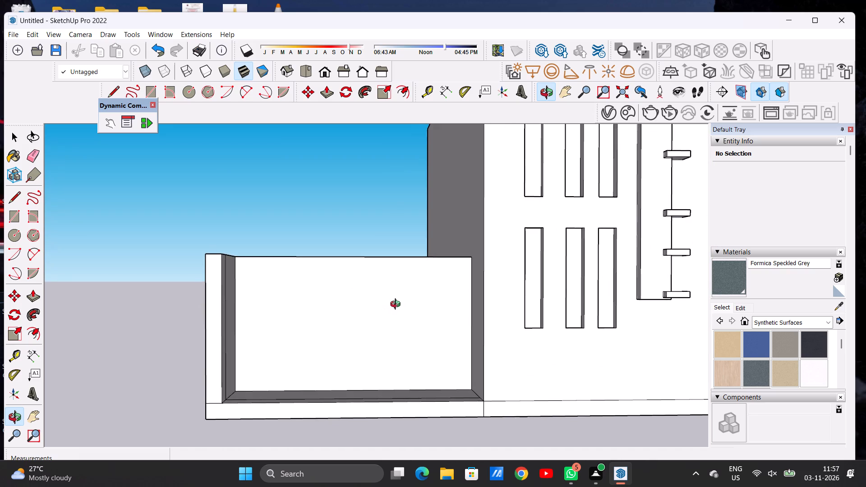
pyautogui.click(397, 305)
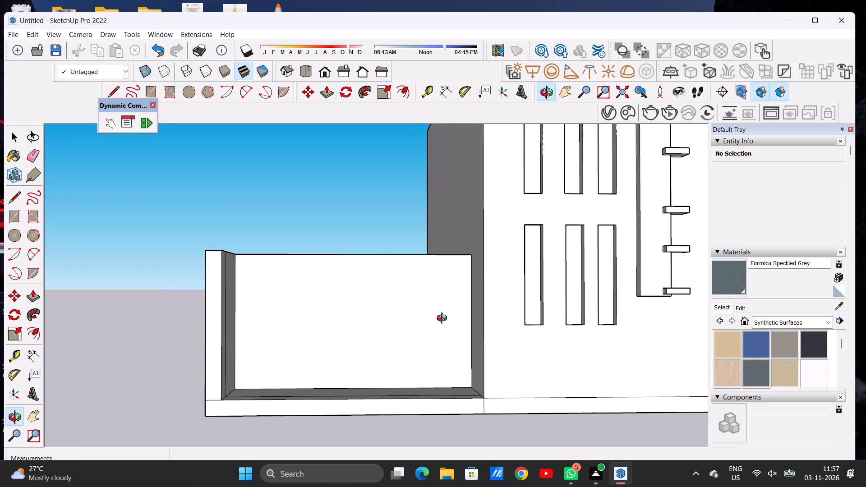
pyautogui.scroll(-3, 397, 332)
pyautogui.moveTo(420, 328); pyautogui.dragTo(407, 363)
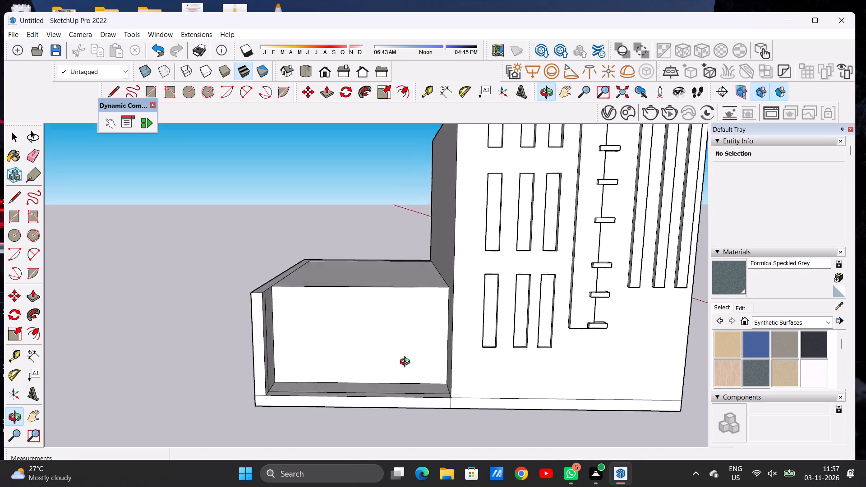
pyautogui.moveTo(407, 363); pyautogui.dragTo(399, 383)
pyautogui.moveTo(422, 352); pyautogui.dragTo(428, 303)
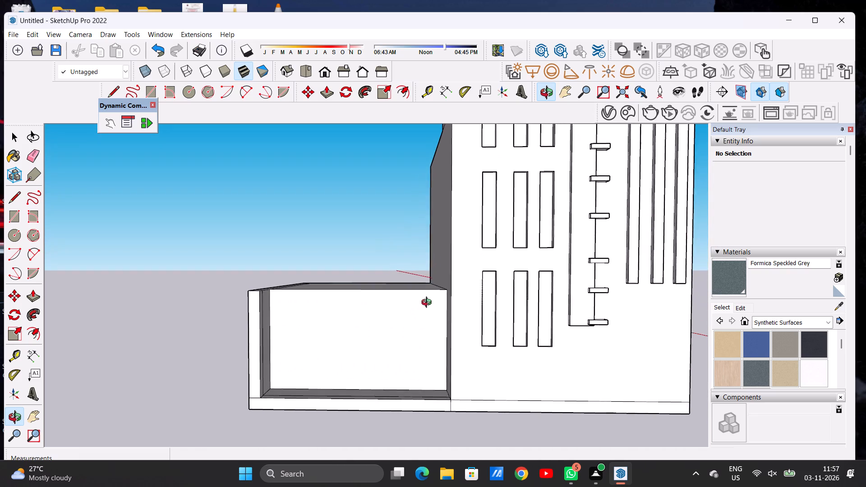
pyautogui.moveTo(428, 303); pyautogui.dragTo(426, 303)
pyautogui.moveTo(426, 303); pyautogui.dragTo(434, 301)
pyautogui.click(434, 301)
pyautogui.scroll(3, 438, 322)
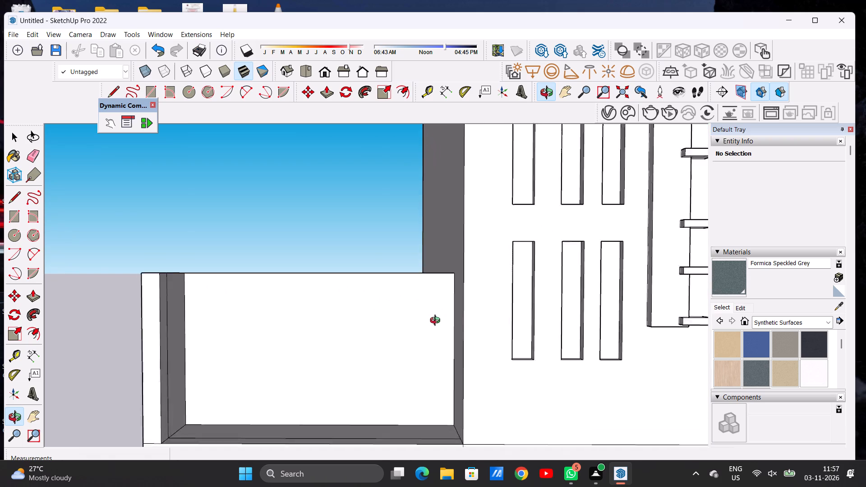
pyautogui.scroll(2, 437, 322)
pyautogui.moveTo(426, 335); pyautogui.dragTo(413, 325)
pyautogui.moveTo(412, 324); pyautogui.dragTo(416, 331)
pyautogui.scroll(-11, 429, 334)
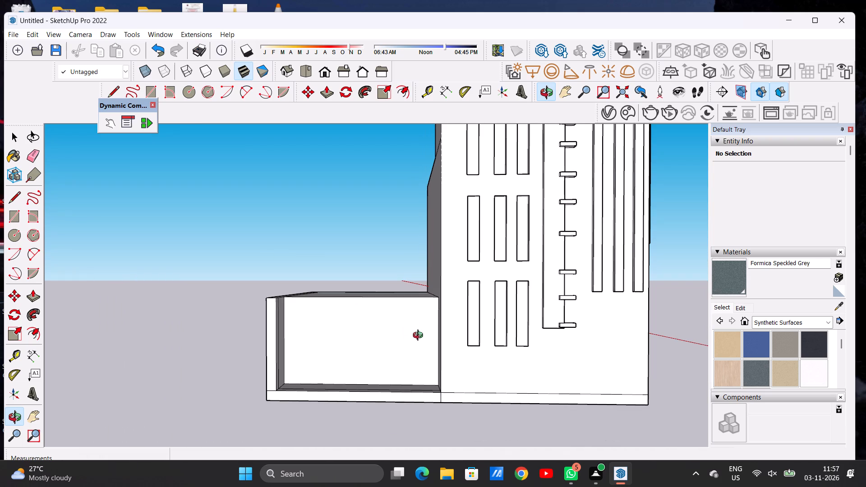
pyautogui.scroll(1, 419, 336)
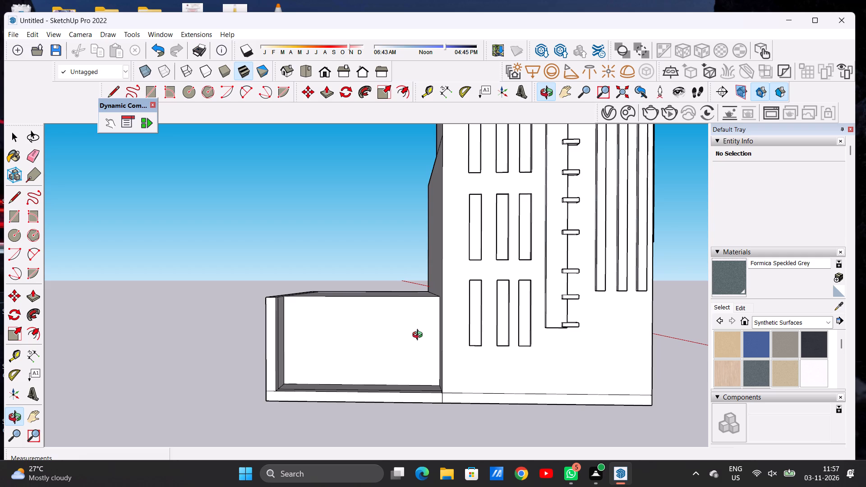
pyautogui.scroll(5, 419, 336)
pyautogui.scroll(-4, 419, 336)
pyautogui.moveTo(417, 347); pyautogui.dragTo(418, 341)
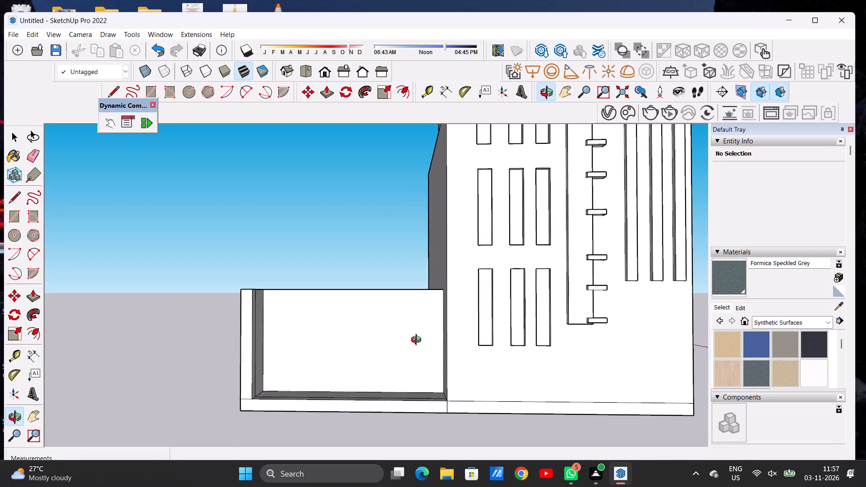
pyautogui.moveTo(418, 341); pyautogui.dragTo(418, 336)
pyautogui.moveTo(418, 334); pyautogui.dragTo(423, 340)
pyautogui.click(425, 339)
pyautogui.click(423, 333)
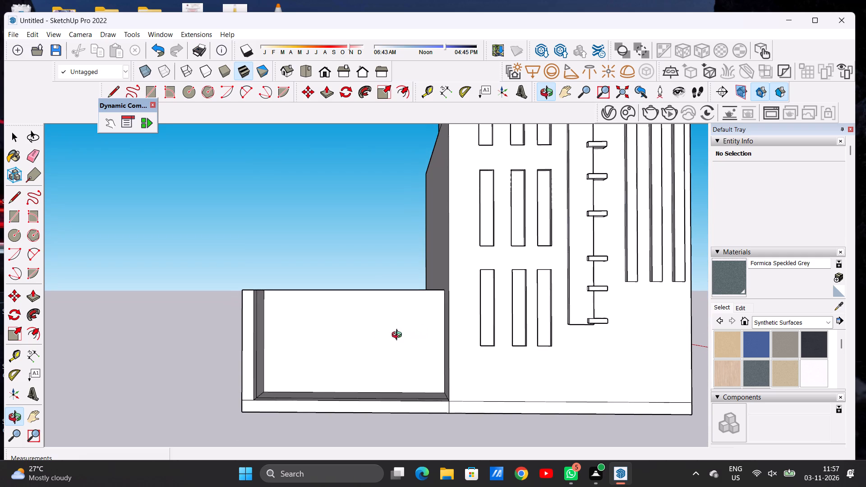
# Draw a door rectangle about 7' 4" wide and 11' 11" high near the outer end of the recessed front wall, standing on its bottom edge.
pyautogui.scroll(4, 349, 312)
pyautogui.press('r')
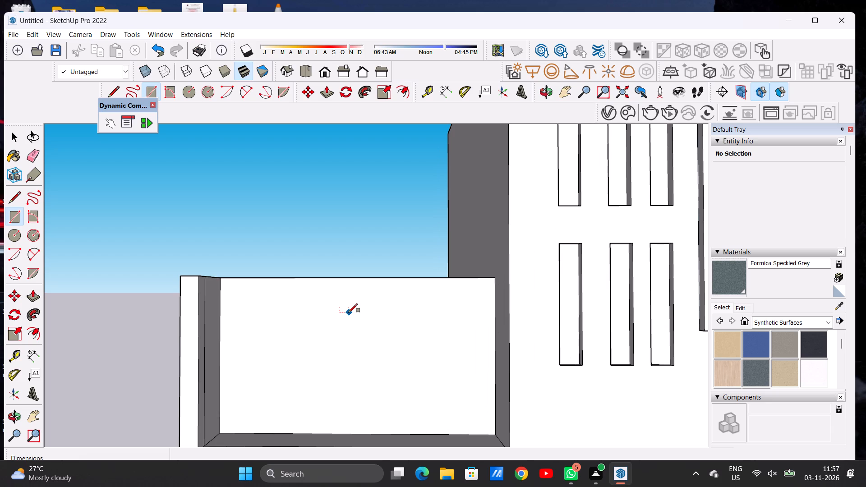
pyautogui.scroll(-4, 219, 371)
pyautogui.scroll(4, 241, 404)
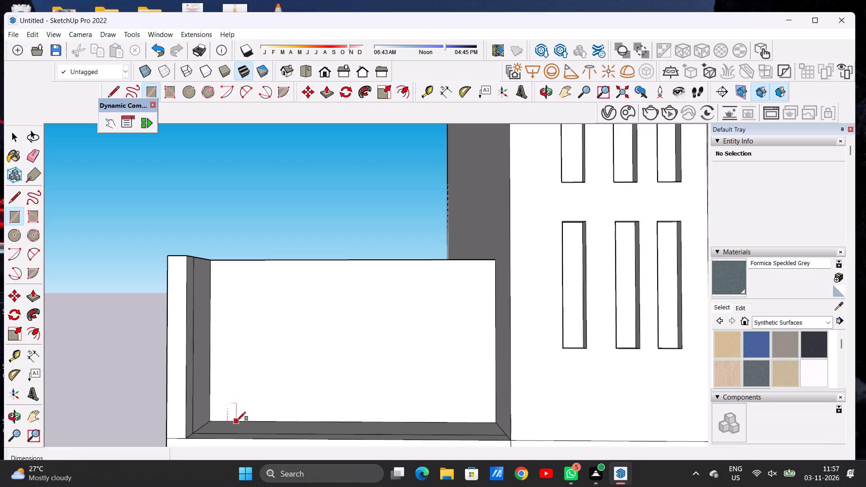
pyautogui.click(237, 421)
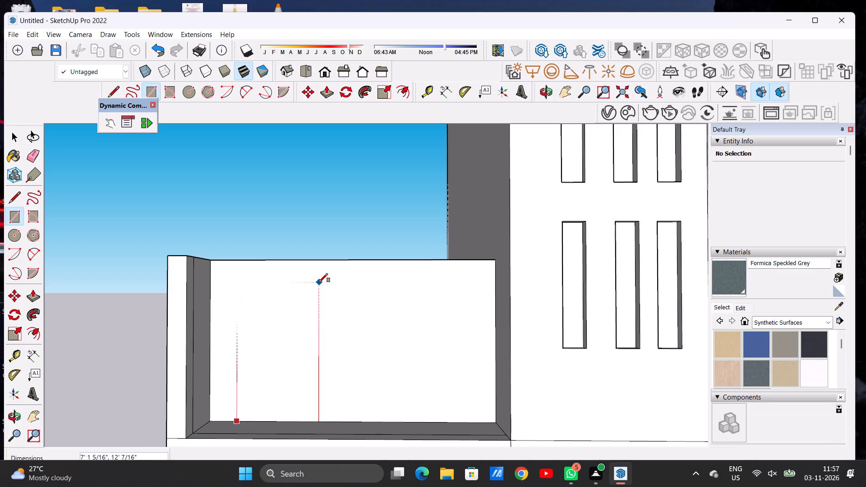
pyautogui.click(322, 281)
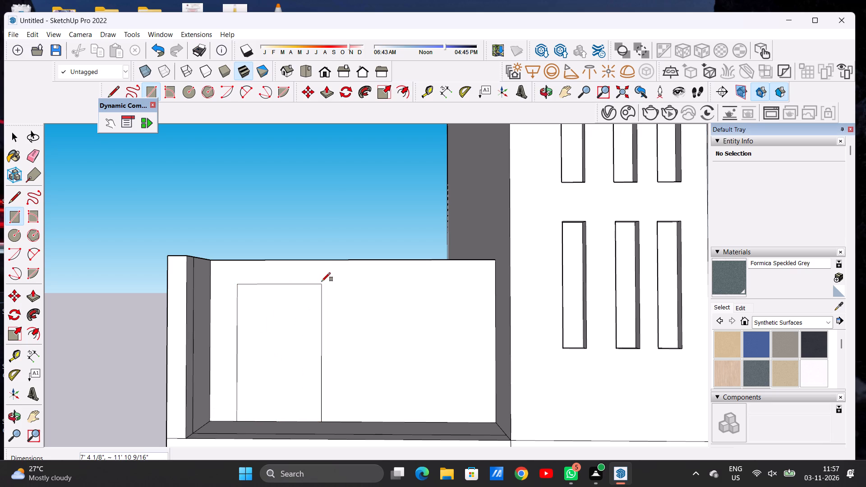
# Draw a window rectangle about 11' wide and 8' 6" high on the recessed front wall between the door outline and the main building.
pyautogui.scroll(-5, 270, 303)
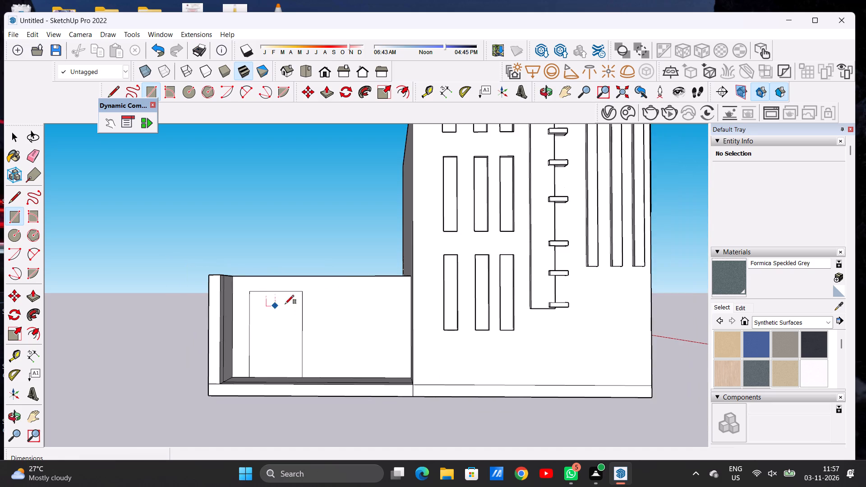
pyautogui.scroll(4, 342, 289)
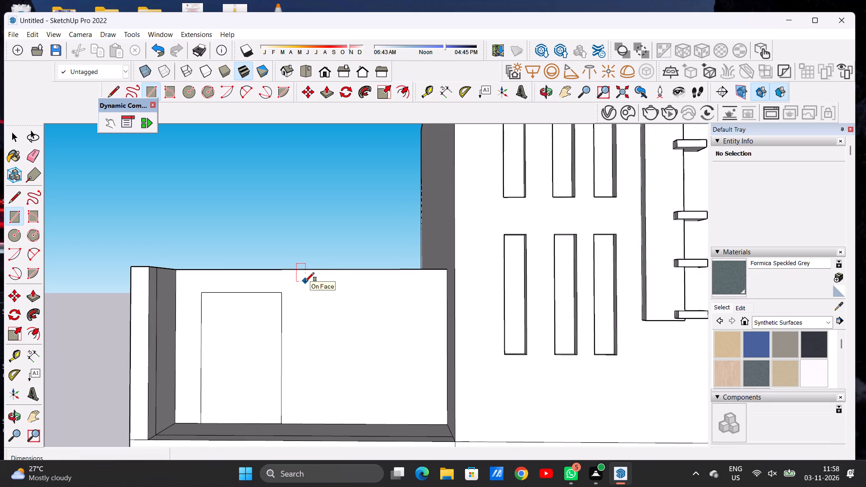
pyautogui.click(302, 280)
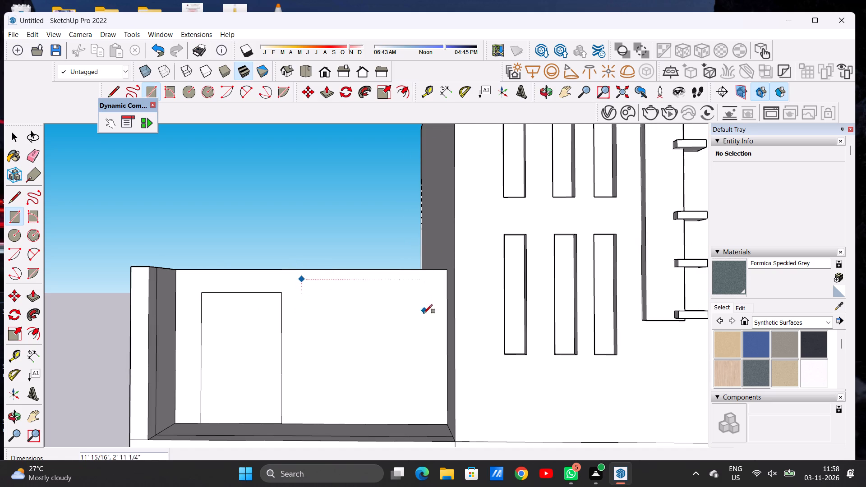
pyautogui.click(424, 374)
pyautogui.press('space')
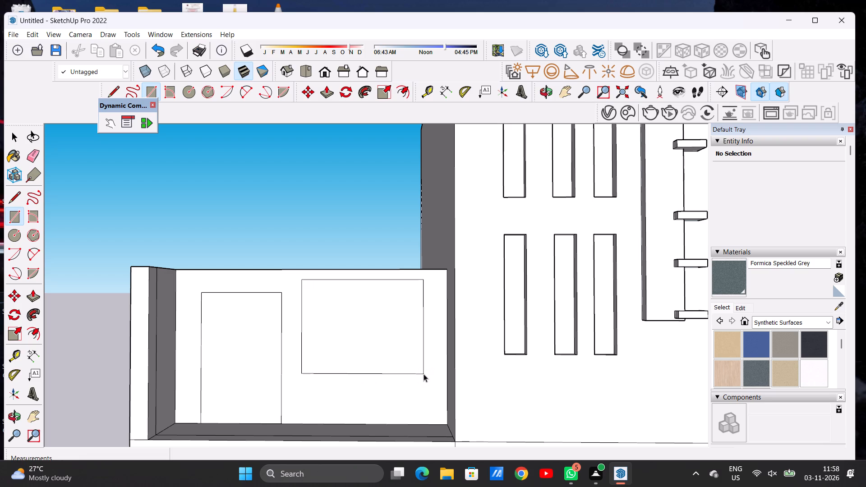
# Narrow the window outline with a vertical line near its edge beside the main building, erasing the outer edges of the cut-off strip.
pyautogui.scroll(-6, 313, 363)
pyautogui.scroll(4, 359, 328)
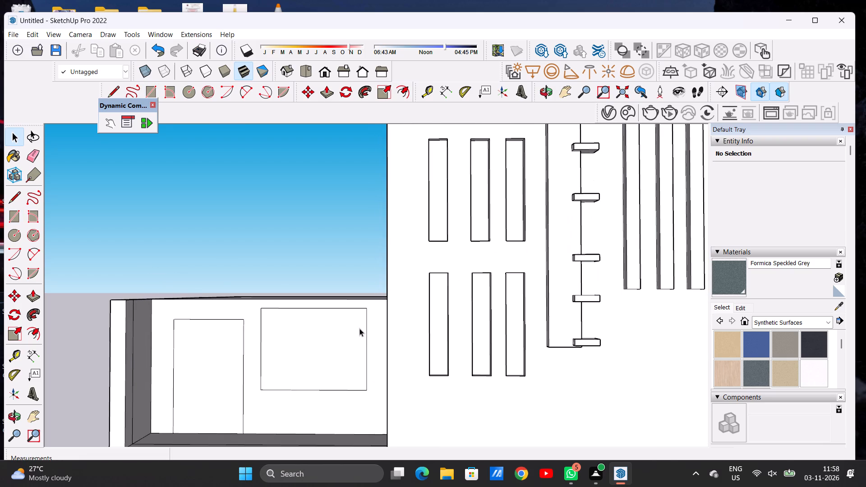
pyautogui.press('l')
pyautogui.scroll(7, 313, 397)
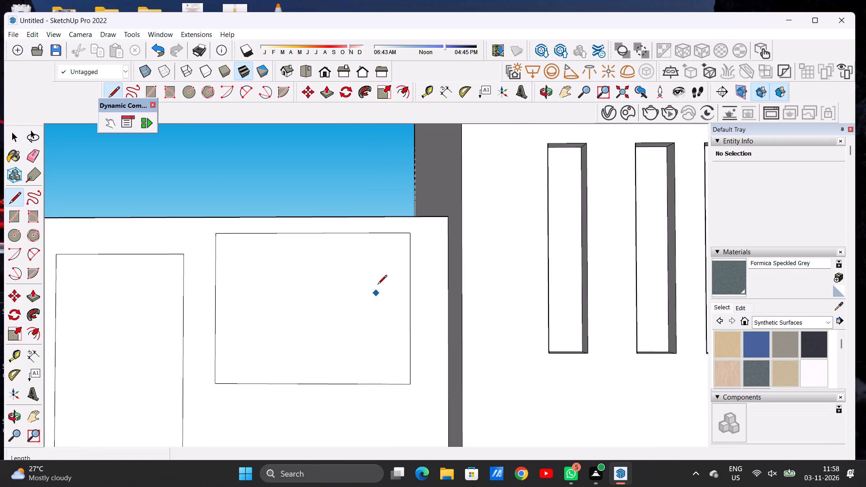
pyautogui.click(382, 233)
pyautogui.click(383, 386)
pyautogui.press('space')
pyautogui.write('E')
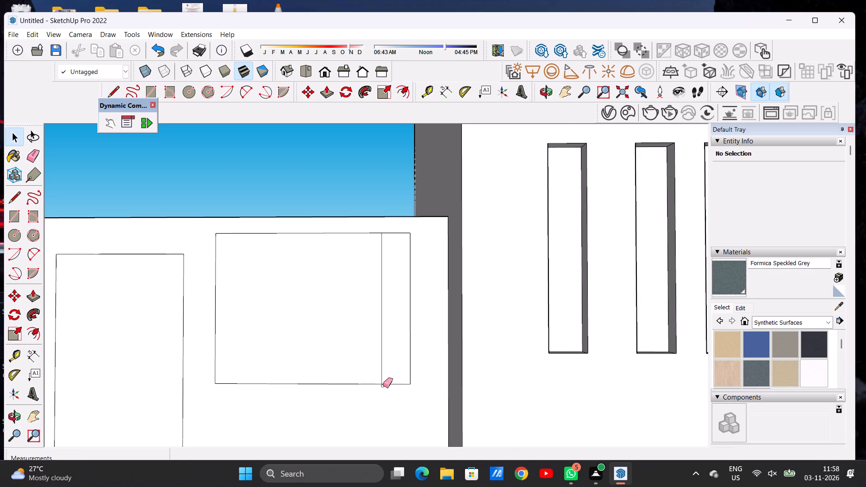
pyautogui.scroll(2, 384, 386)
pyautogui.moveTo(417, 382); pyautogui.dragTo(418, 388)
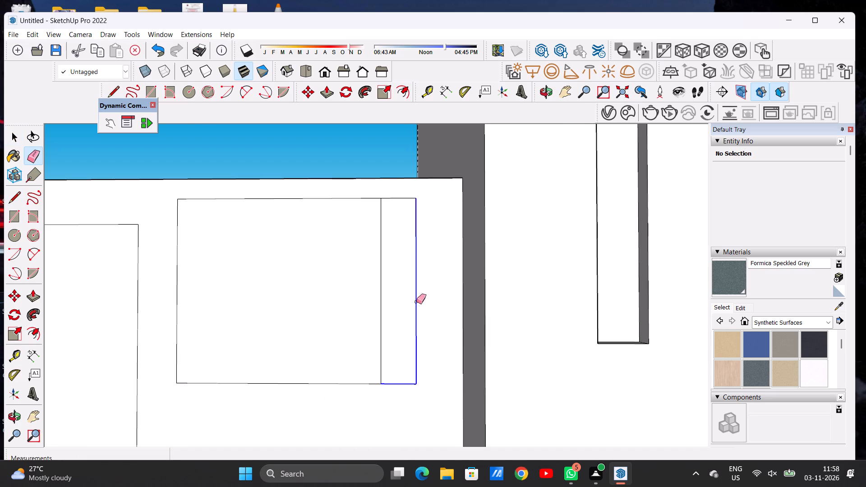
pyautogui.moveTo(393, 200); pyautogui.dragTo(396, 208)
pyautogui.moveTo(408, 196); pyautogui.dragTo(406, 201)
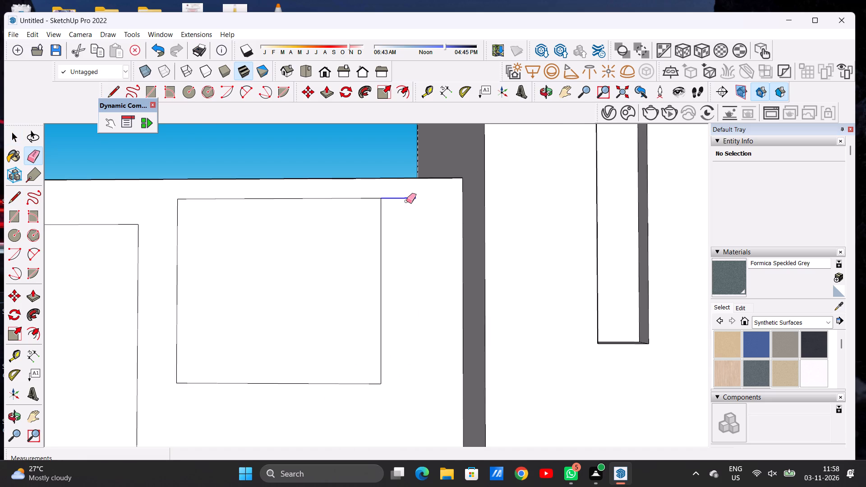
pyautogui.press('space')
# Offset the window outline inward about 10 1/2" to form a frame.
pyautogui.scroll(-11, 257, 248)
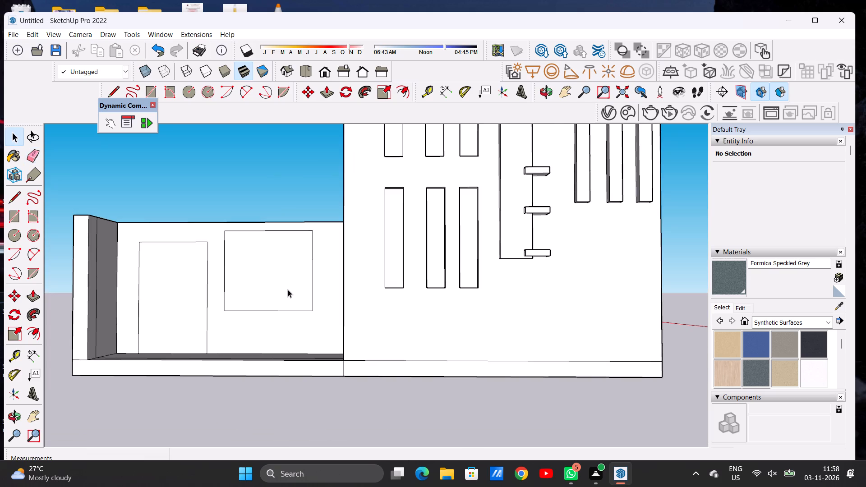
pyautogui.scroll(5, 290, 248)
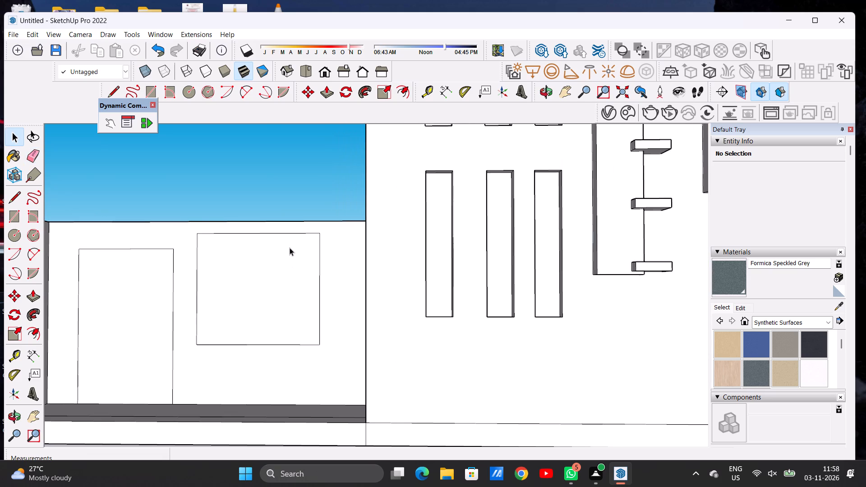
pyautogui.write('OF')
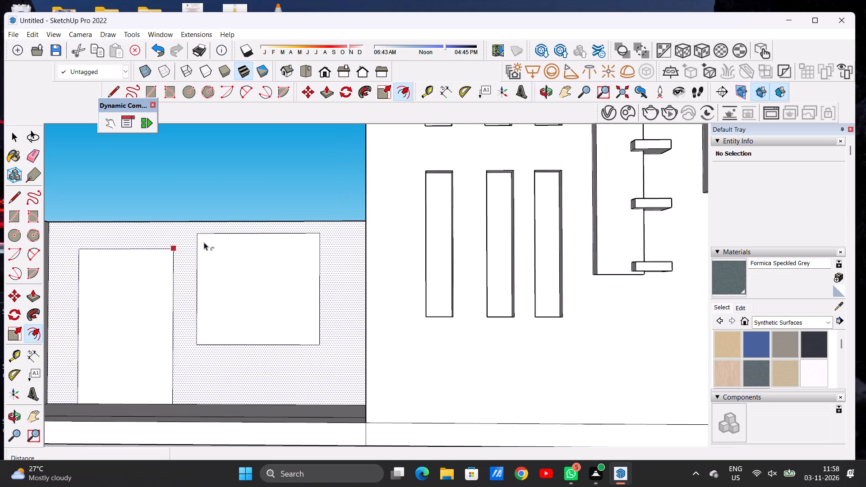
pyautogui.click(216, 240)
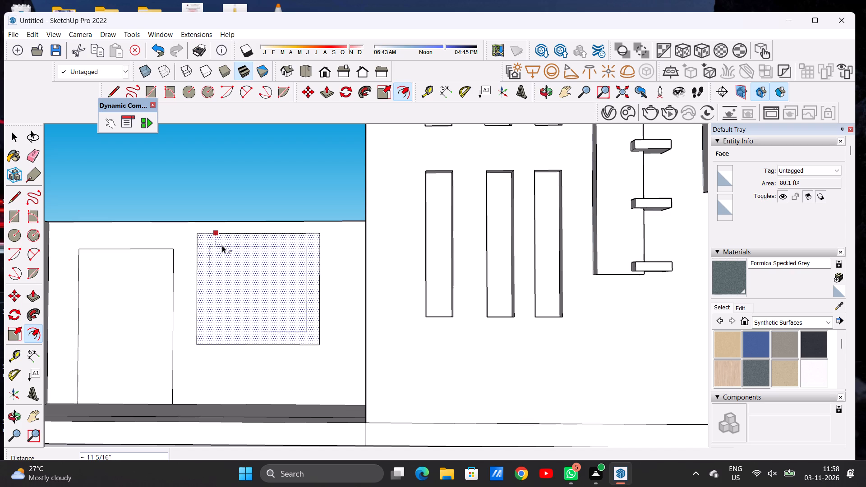
pyautogui.click(222, 245)
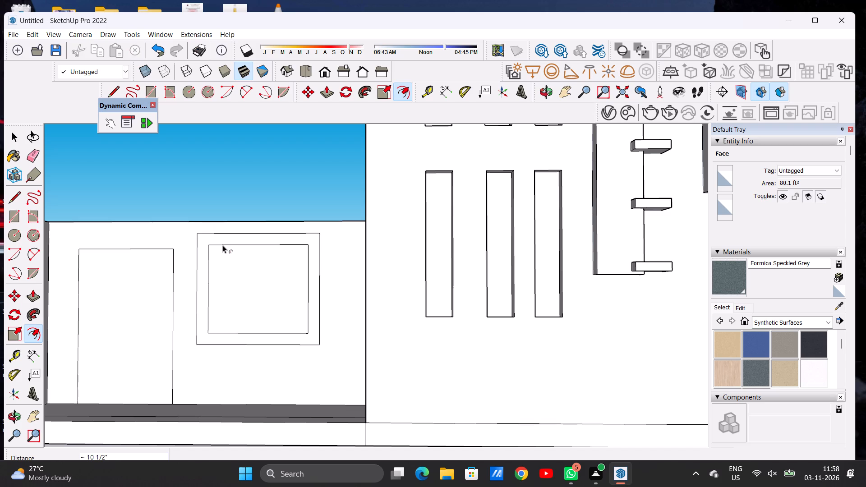
pyautogui.press('space')
# Push the window's inner panel a few inches into the wall with Push/Pull.
pyautogui.write('P')
pyautogui.scroll(4, 229, 261)
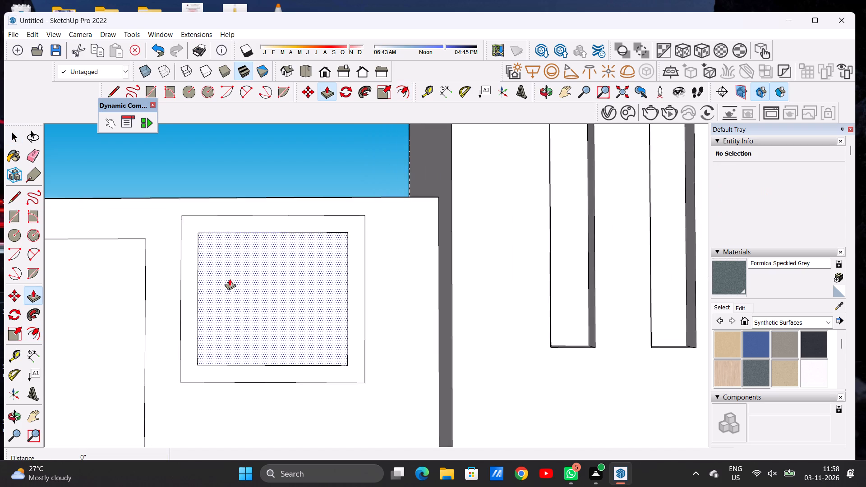
pyautogui.scroll(6, 230, 279)
pyautogui.click(233, 278)
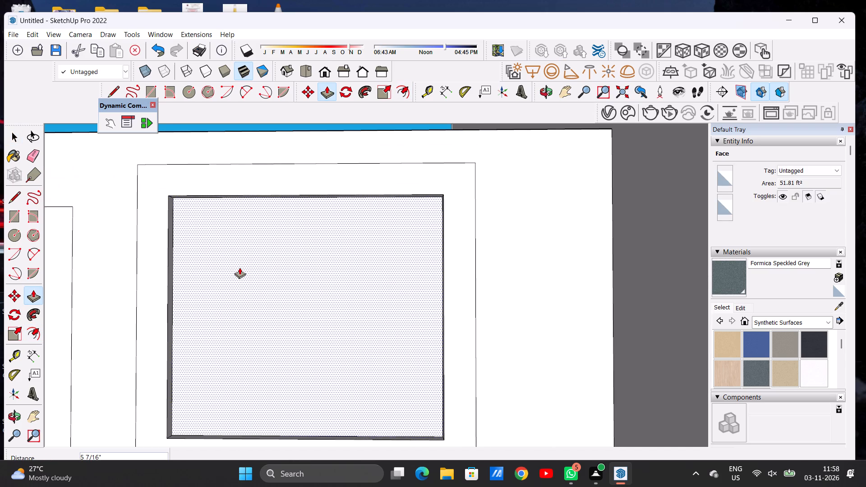
pyautogui.click(240, 267)
pyautogui.press('space')
# Push the window's inner panel further into the wall, roughly doubling the depth of its recess.
pyautogui.write('O')
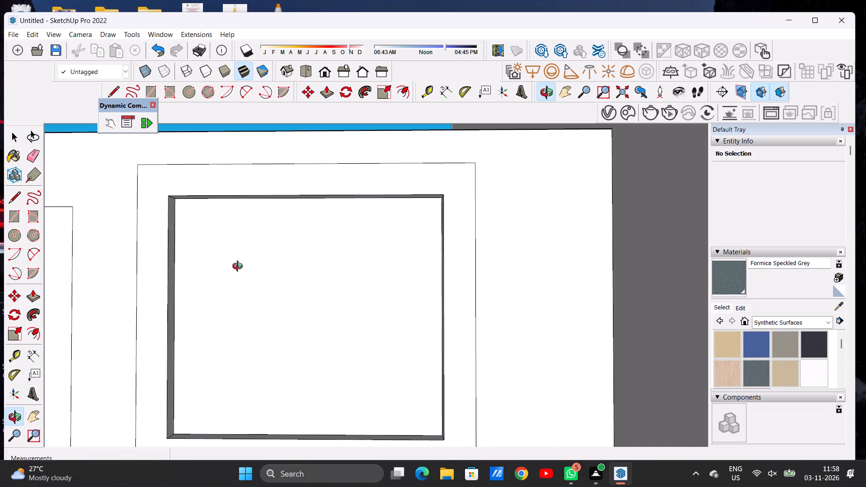
pyautogui.scroll(-11, 241, 273)
pyautogui.moveTo(248, 309); pyautogui.dragTo(173, 358)
pyautogui.scroll(5, 202, 352)
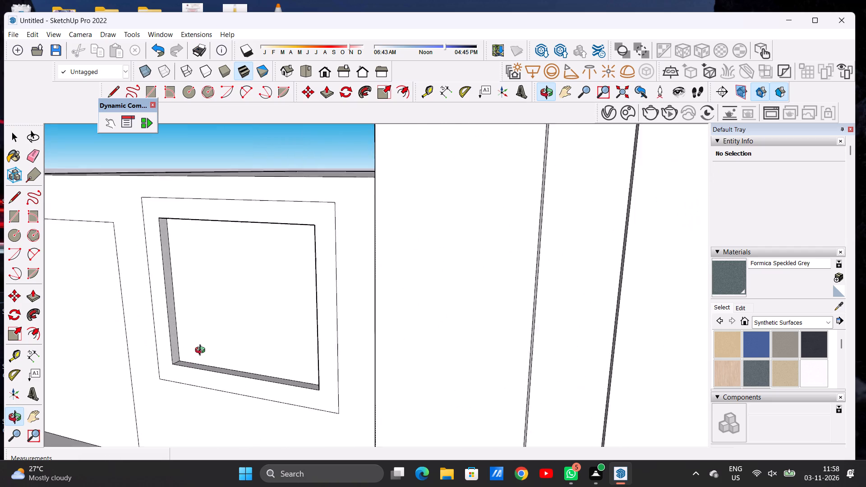
pyautogui.scroll(2, 202, 351)
pyautogui.press('p')
pyautogui.scroll(5, 208, 351)
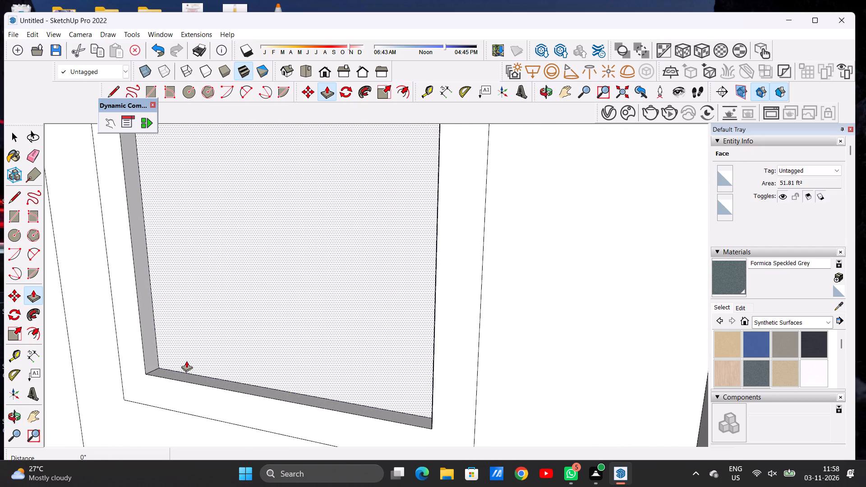
pyautogui.click(186, 361)
pyautogui.click(200, 355)
pyautogui.press('space')
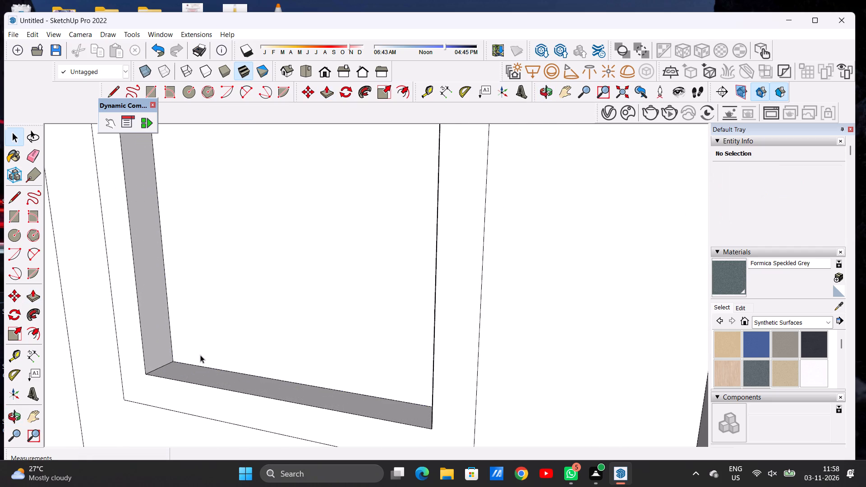
# Pull the window's outer frame out from the extension's front wall about 9 13/16" with Push/Pull.
pyautogui.write('O')
pyautogui.scroll(-9, 204, 358)
pyautogui.moveTo(220, 366); pyautogui.dragTo(318, 319)
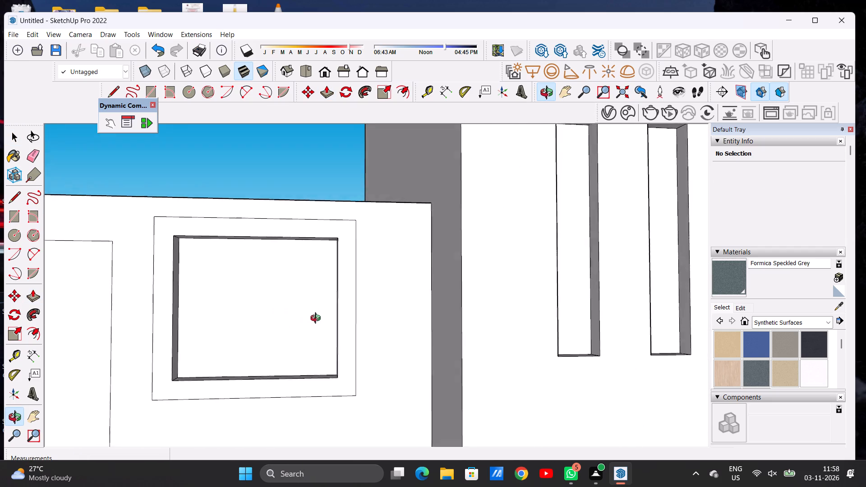
pyautogui.moveTo(318, 319); pyautogui.dragTo(311, 323)
pyautogui.scroll(-8, 370, 326)
pyautogui.moveTo(257, 335); pyautogui.dragTo(353, 363)
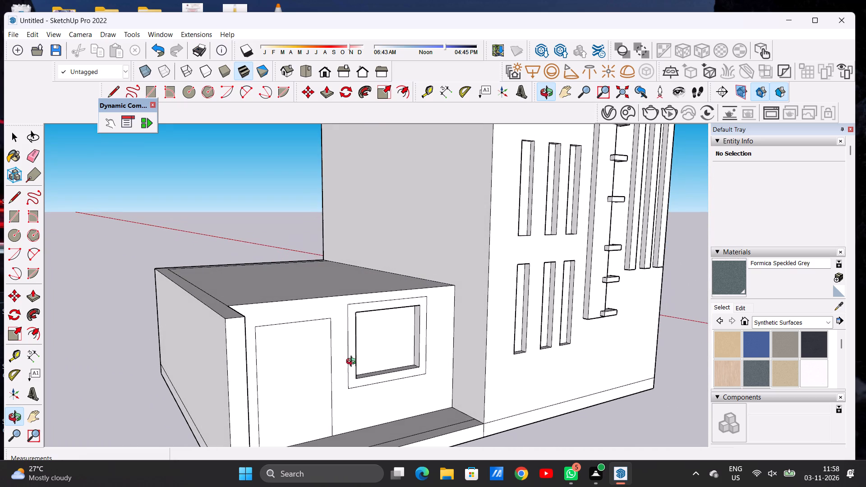
pyautogui.scroll(12, 352, 315)
pyautogui.press('p')
pyautogui.scroll(4, 347, 312)
pyautogui.scroll(-1, 347, 312)
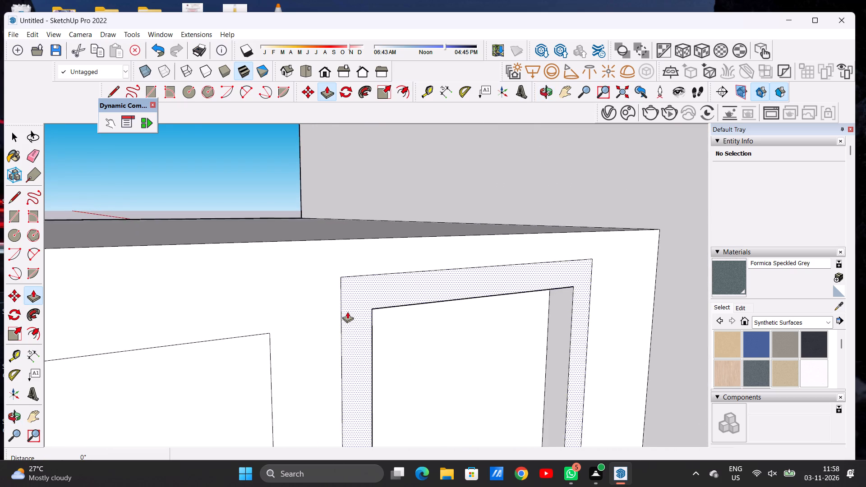
pyautogui.click(347, 312)
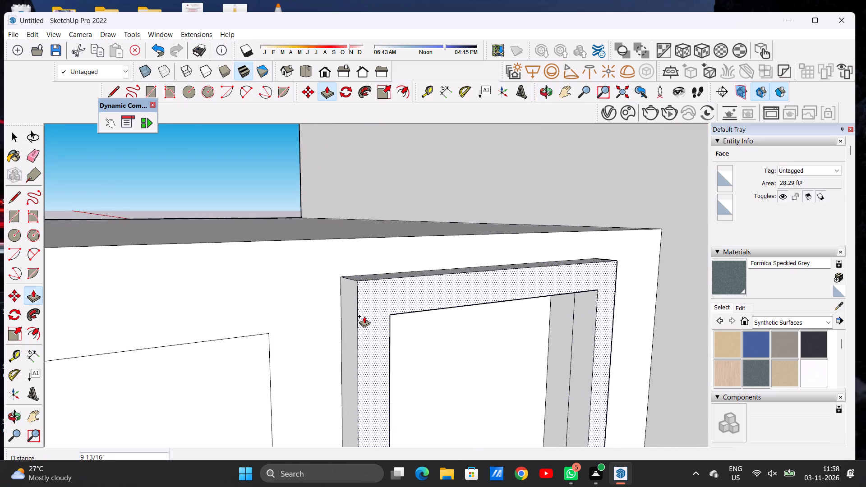
pyautogui.click(364, 316)
pyautogui.press('space')
# Offset the edges of the window's recessed panel inward about 4" to form an inner frame.
pyautogui.press('o')
pyautogui.moveTo(441, 333); pyautogui.dragTo(333, 308)
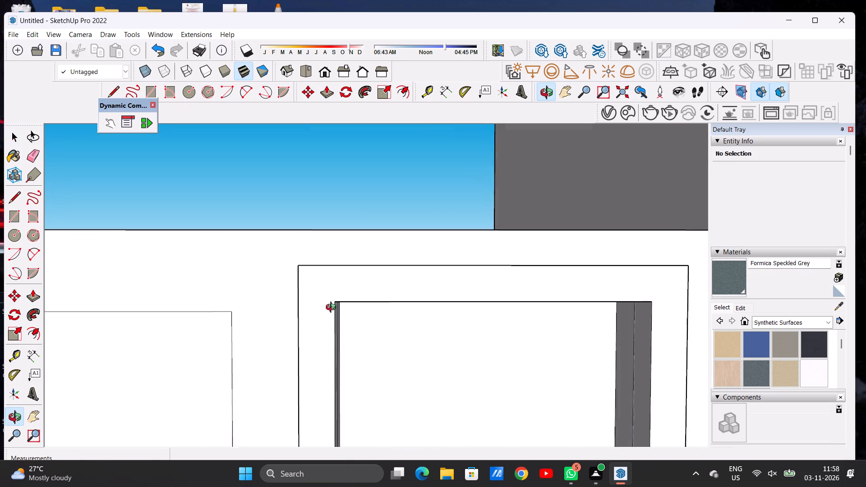
pyautogui.moveTo(333, 308); pyautogui.dragTo(333, 308)
pyautogui.scroll(-16, 335, 300)
pyautogui.moveTo(389, 340); pyautogui.dragTo(373, 334)
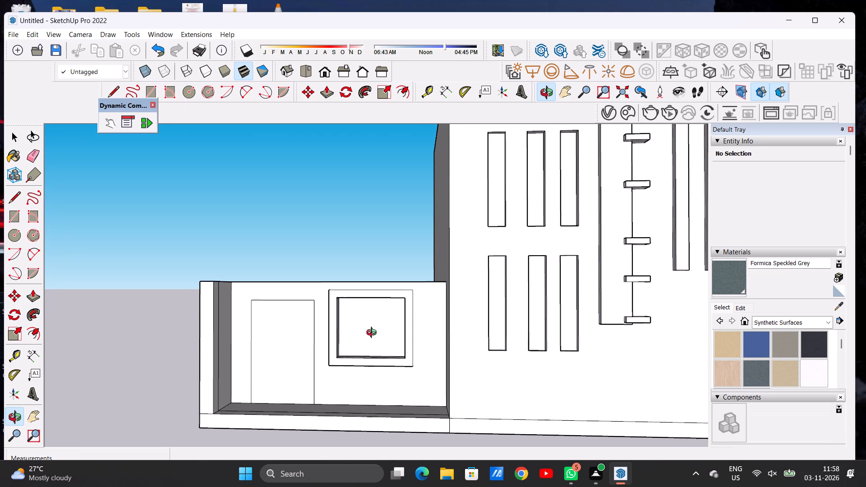
pyautogui.moveTo(373, 334); pyautogui.dragTo(372, 332)
pyautogui.scroll(8, 379, 335)
pyautogui.press('space')
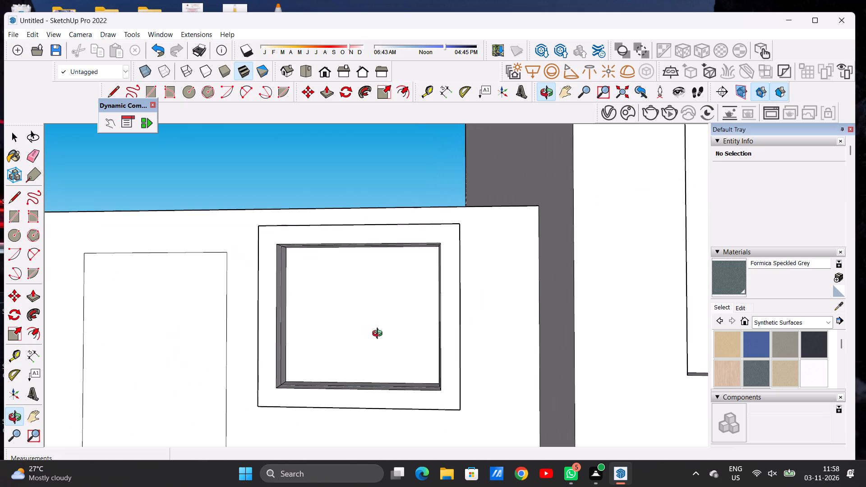
pyautogui.write('OF')
pyautogui.scroll(2, 350, 258)
pyautogui.scroll(-1, 350, 258)
pyautogui.scroll(2, 350, 258)
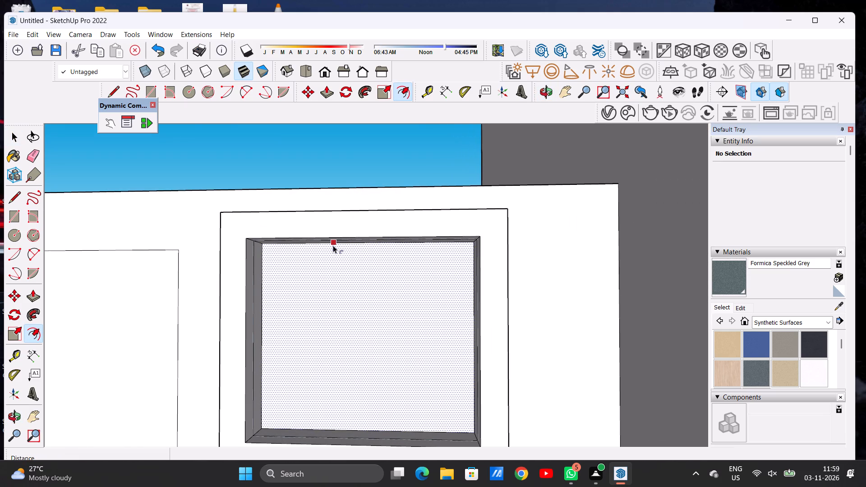
pyautogui.click(333, 245)
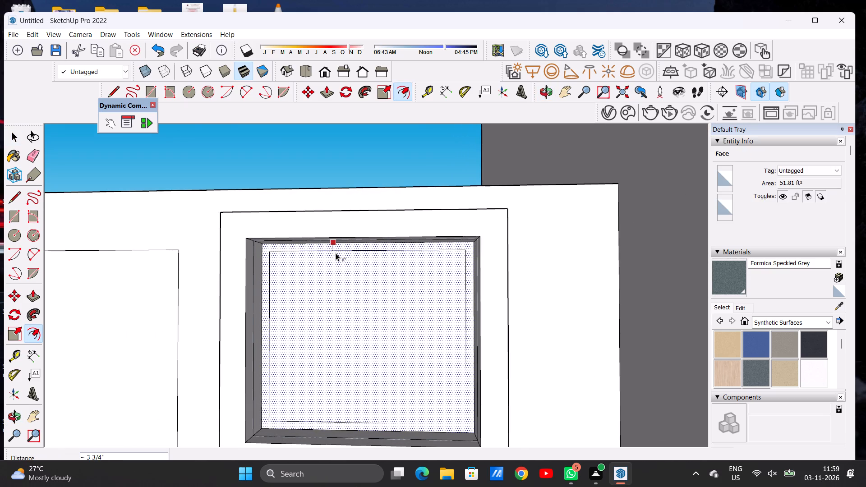
pyautogui.click(336, 252)
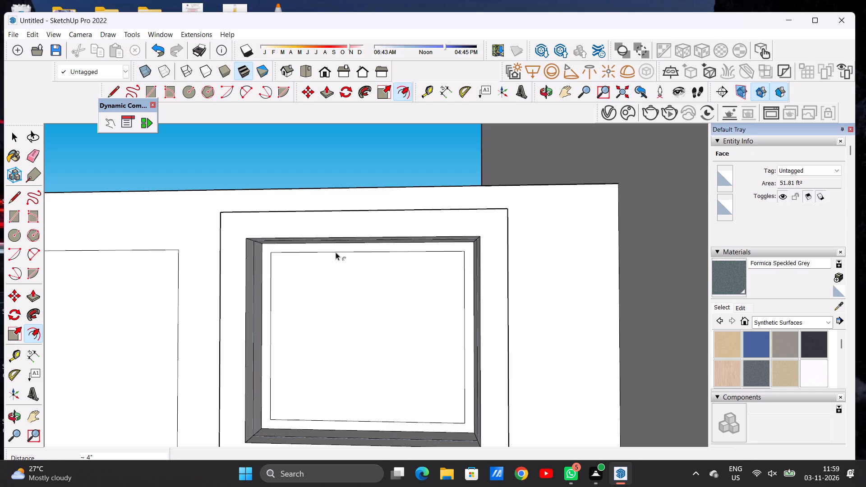
pyautogui.press('space')
# Draw a vertical line about 6' 1" long down the window's inner panel near its middle and erase the stub overshooting the lower edge.
pyautogui.press('l')
pyautogui.scroll(2, 373, 324)
pyautogui.scroll(-1, 373, 324)
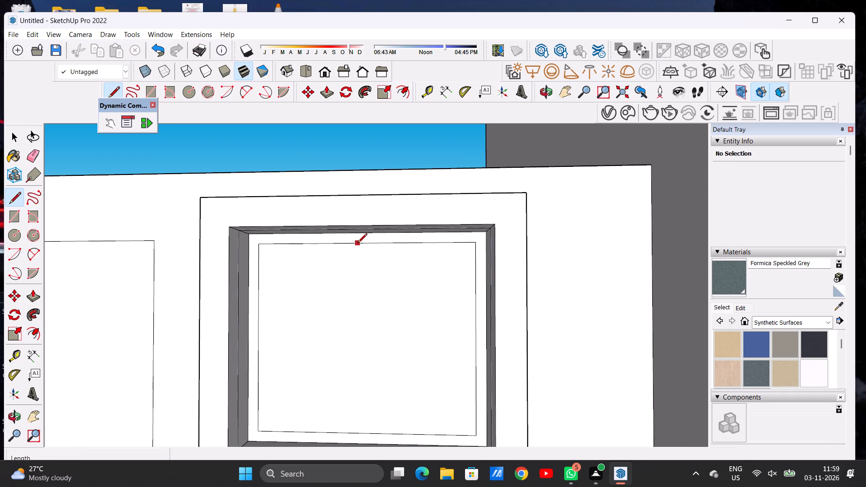
pyautogui.click(358, 243)
pyautogui.scroll(-6, 359, 297)
pyautogui.scroll(3, 364, 376)
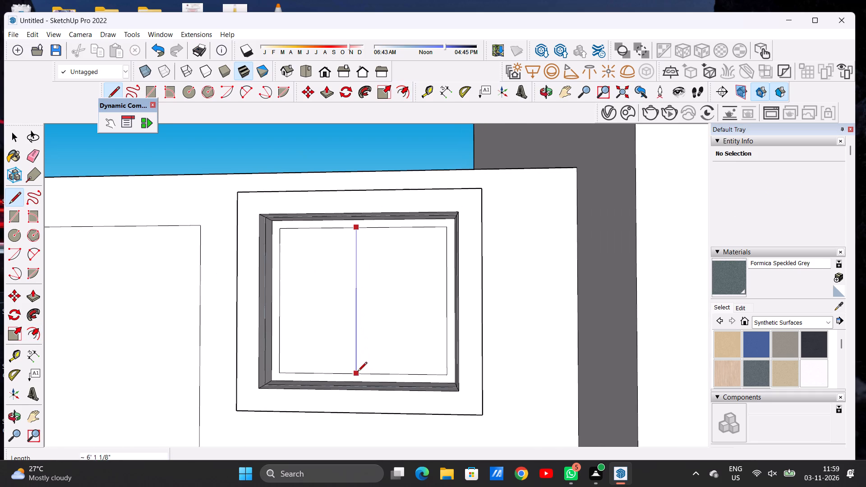
pyautogui.click(357, 377)
pyautogui.press('space')
pyautogui.scroll(3, 361, 381)
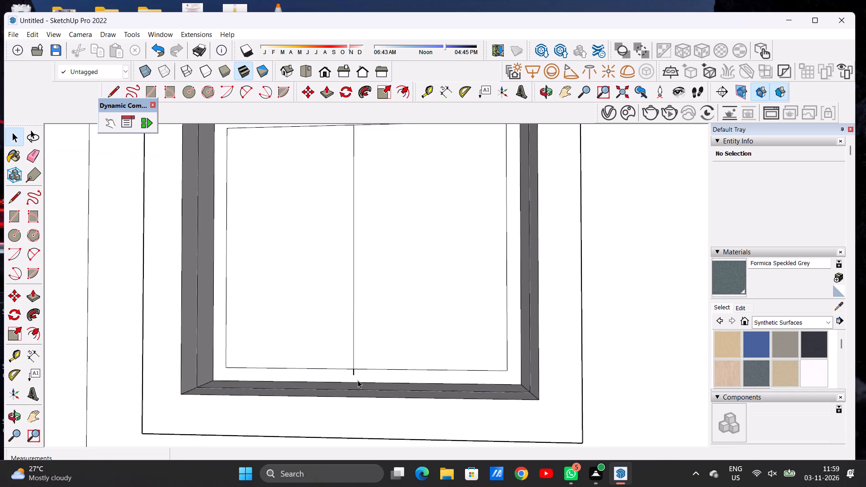
pyautogui.scroll(10, 358, 380)
pyautogui.press('e')
pyautogui.moveTo(346, 366); pyautogui.dragTo(353, 369)
pyautogui.press('space')
# Draw a second vertical line close beside the first, on the side toward the main building, to outline a central mullion.
pyautogui.write('L')
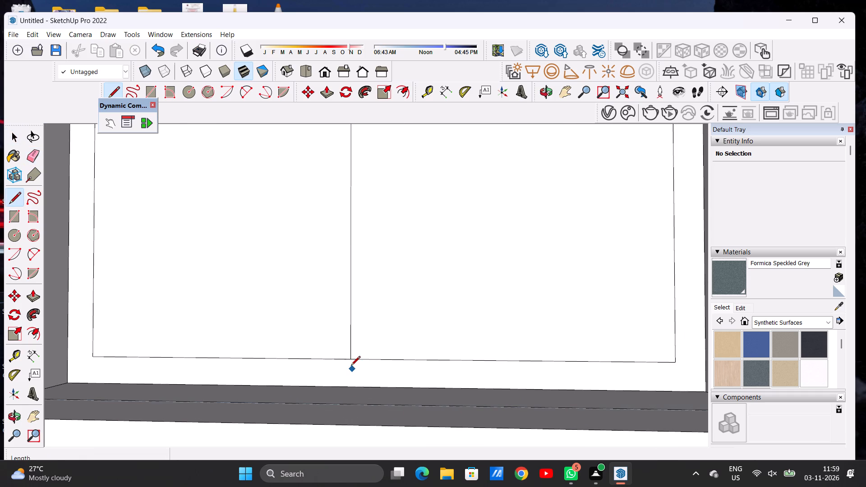
pyautogui.scroll(-15, 351, 369)
pyautogui.click(364, 202)
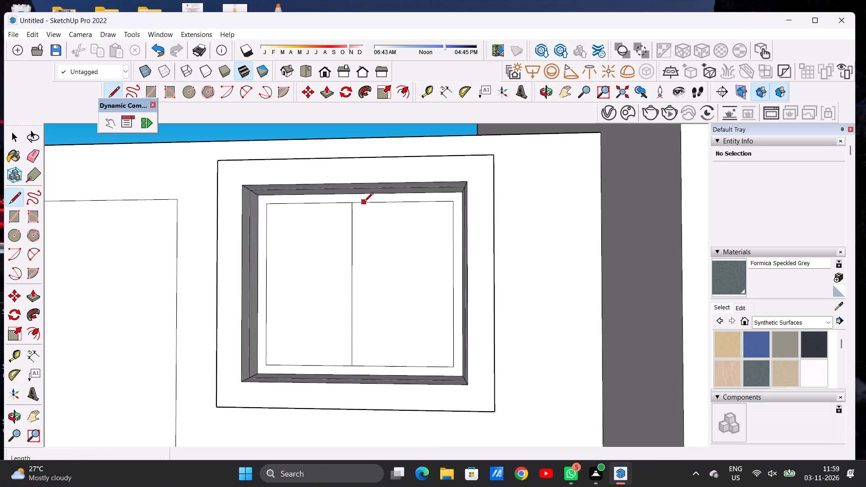
pyautogui.click(363, 363)
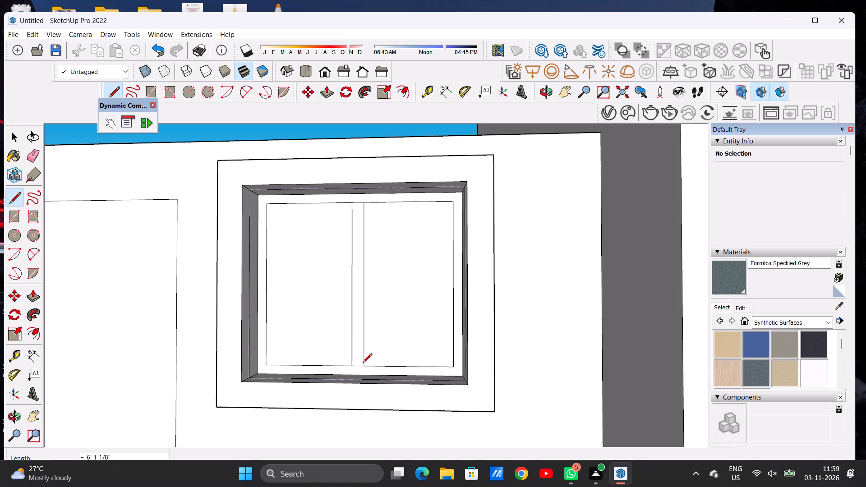
pyautogui.press('space')
# Push the door panel slightly into the extension's front wall with Push/Pull.
pyautogui.scroll(-15, 347, 330)
pyautogui.press('o')
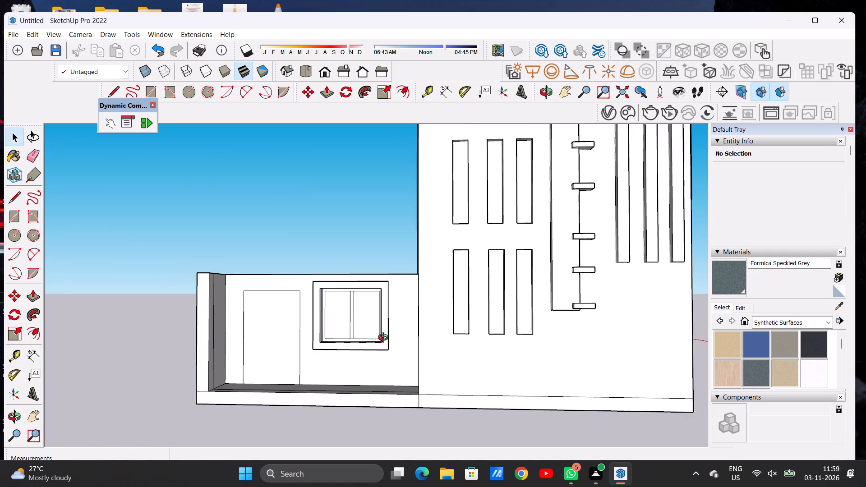
pyautogui.moveTo(379, 339); pyautogui.dragTo(396, 353)
pyautogui.click(401, 345)
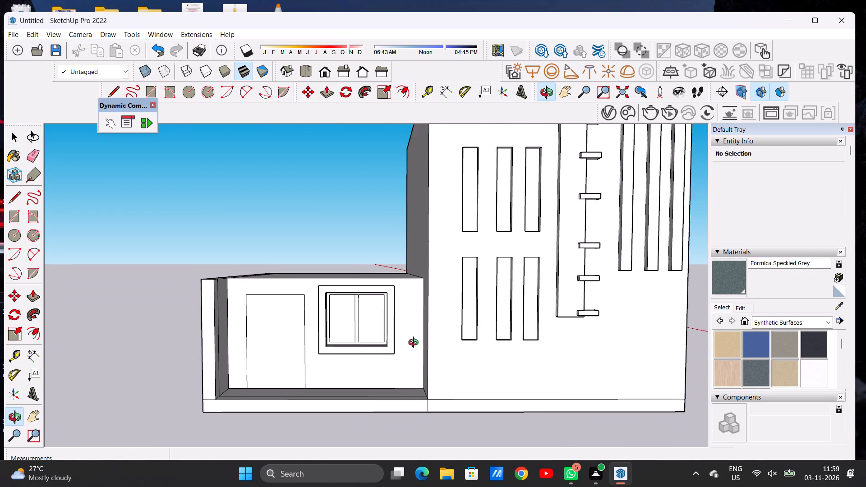
pyautogui.scroll(-7, 456, 321)
pyautogui.scroll(8, 373, 339)
pyautogui.moveTo(366, 325); pyautogui.dragTo(346, 343)
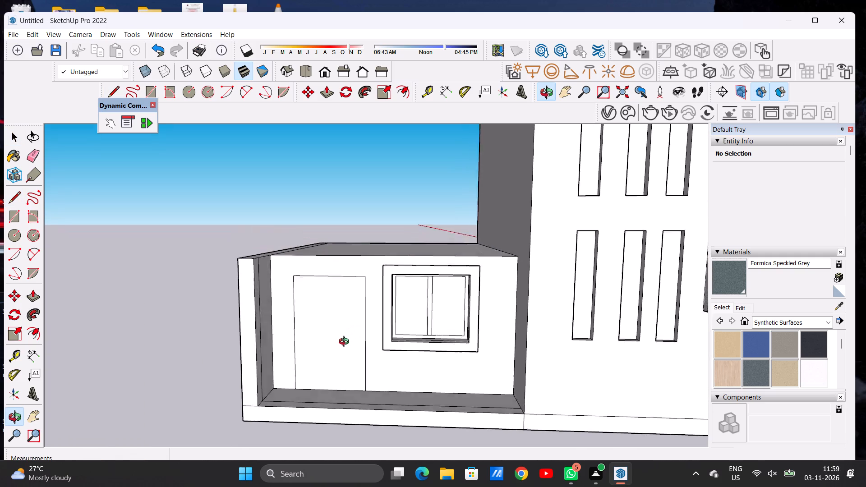
pyautogui.moveTo(346, 343); pyautogui.dragTo(330, 384)
pyautogui.scroll(4, 332, 345)
pyautogui.scroll(-1, 332, 345)
pyautogui.scroll(1, 332, 345)
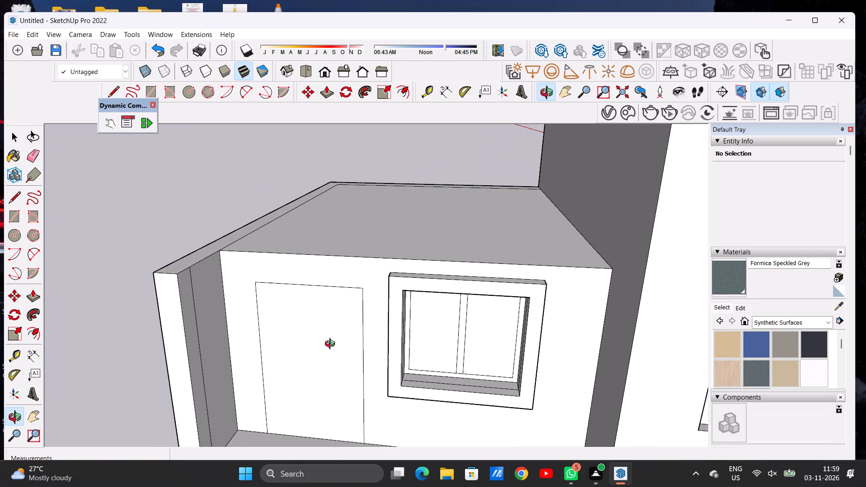
pyautogui.press('space')
pyautogui.press('p')
pyautogui.scroll(6, 326, 319)
pyautogui.click(290, 336)
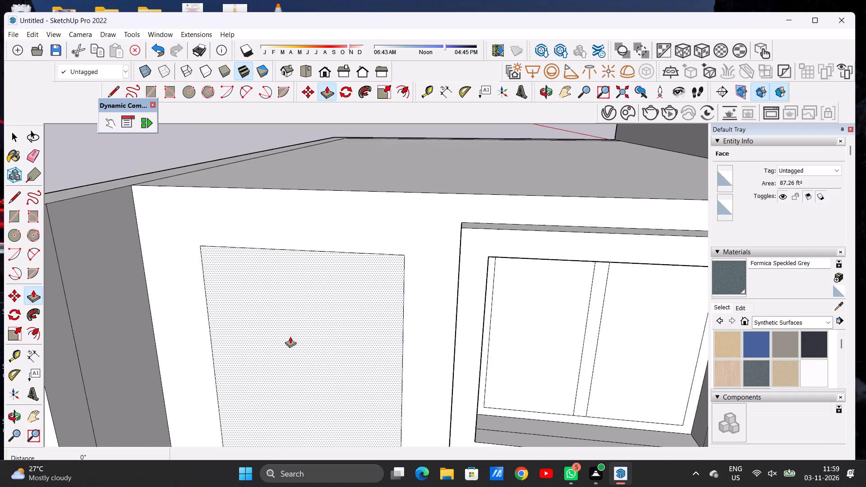
pyautogui.click(299, 331)
pyautogui.press('space')
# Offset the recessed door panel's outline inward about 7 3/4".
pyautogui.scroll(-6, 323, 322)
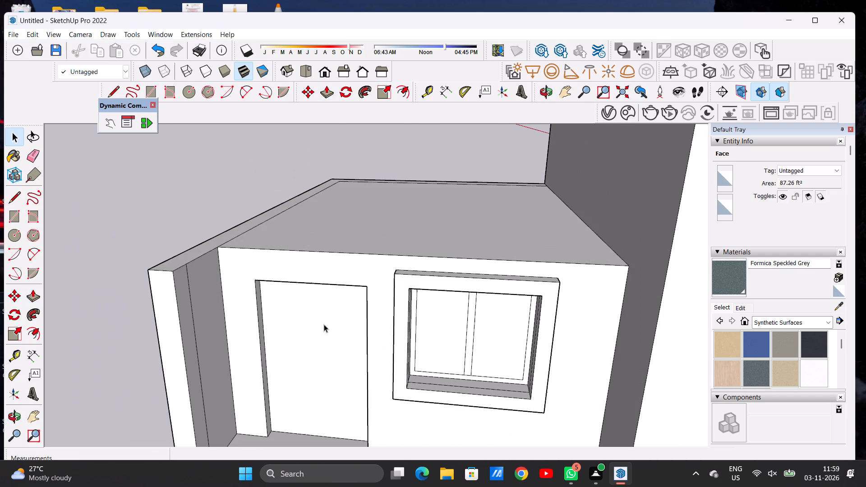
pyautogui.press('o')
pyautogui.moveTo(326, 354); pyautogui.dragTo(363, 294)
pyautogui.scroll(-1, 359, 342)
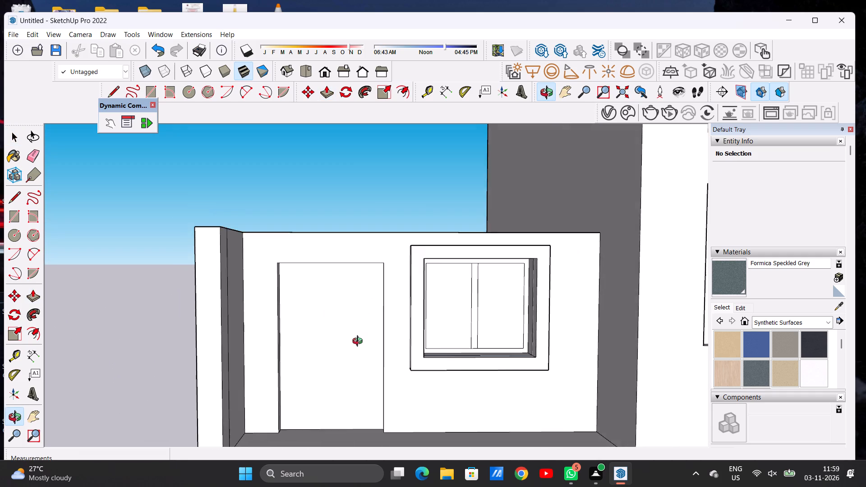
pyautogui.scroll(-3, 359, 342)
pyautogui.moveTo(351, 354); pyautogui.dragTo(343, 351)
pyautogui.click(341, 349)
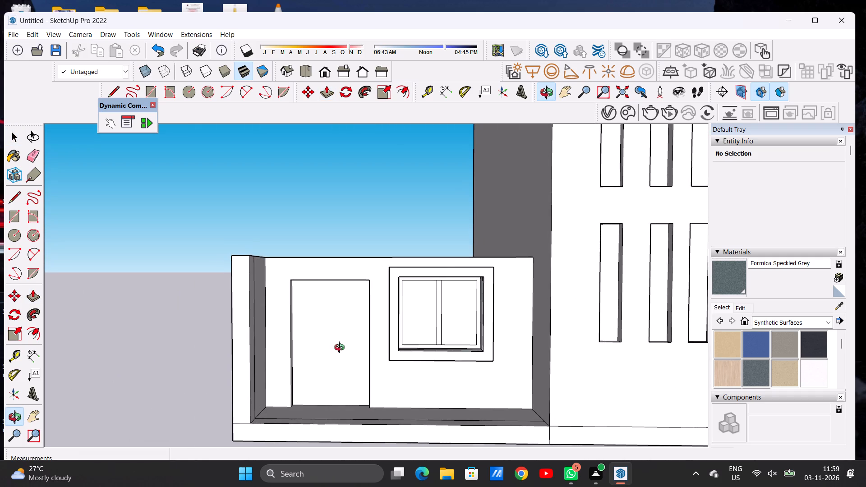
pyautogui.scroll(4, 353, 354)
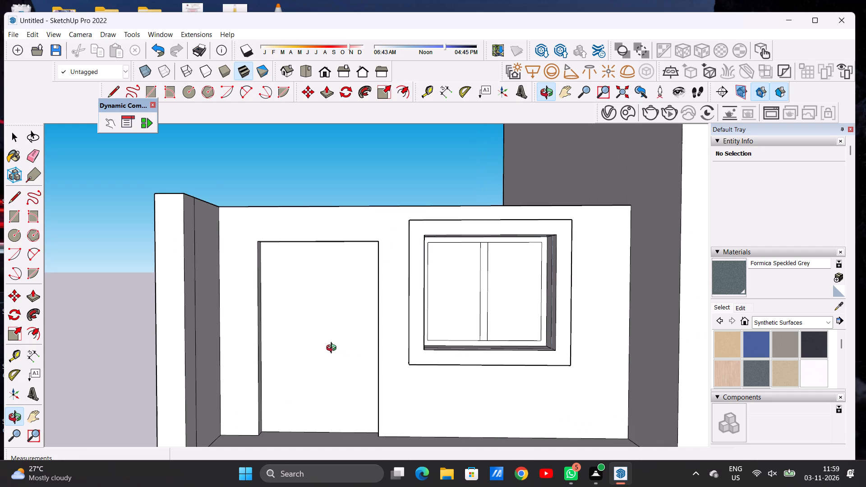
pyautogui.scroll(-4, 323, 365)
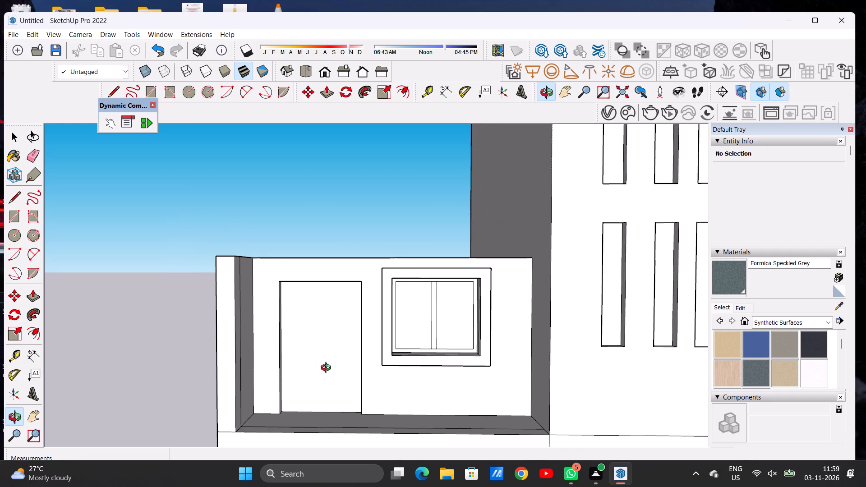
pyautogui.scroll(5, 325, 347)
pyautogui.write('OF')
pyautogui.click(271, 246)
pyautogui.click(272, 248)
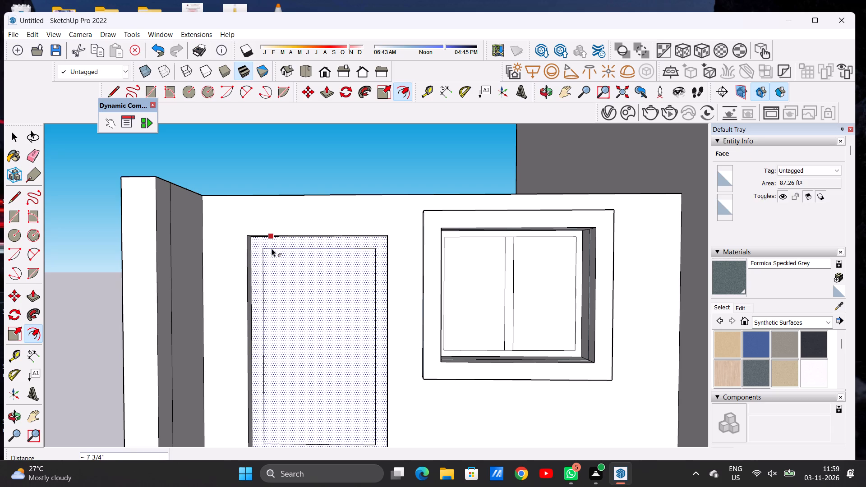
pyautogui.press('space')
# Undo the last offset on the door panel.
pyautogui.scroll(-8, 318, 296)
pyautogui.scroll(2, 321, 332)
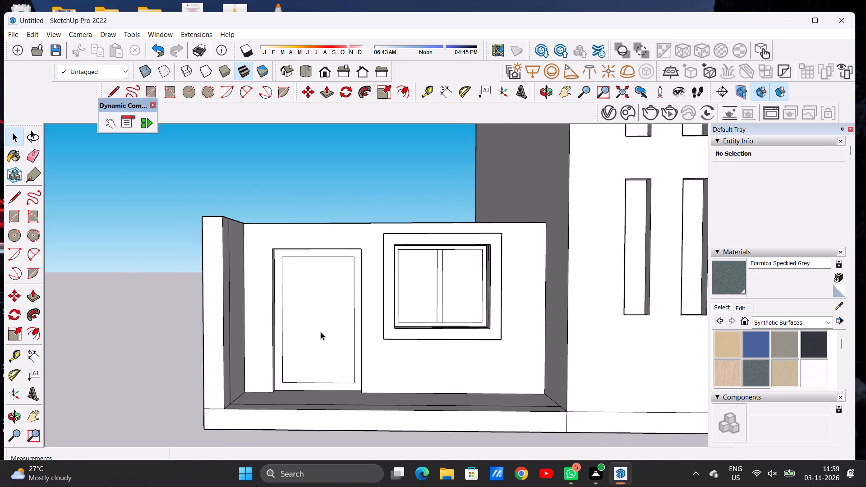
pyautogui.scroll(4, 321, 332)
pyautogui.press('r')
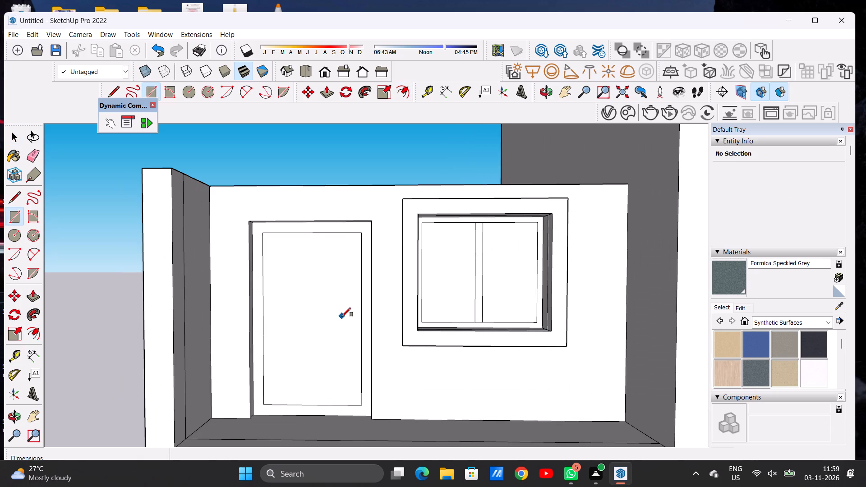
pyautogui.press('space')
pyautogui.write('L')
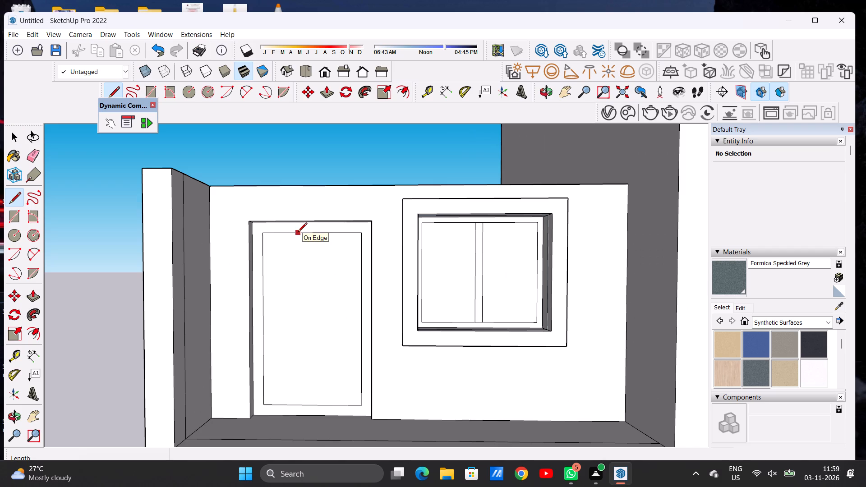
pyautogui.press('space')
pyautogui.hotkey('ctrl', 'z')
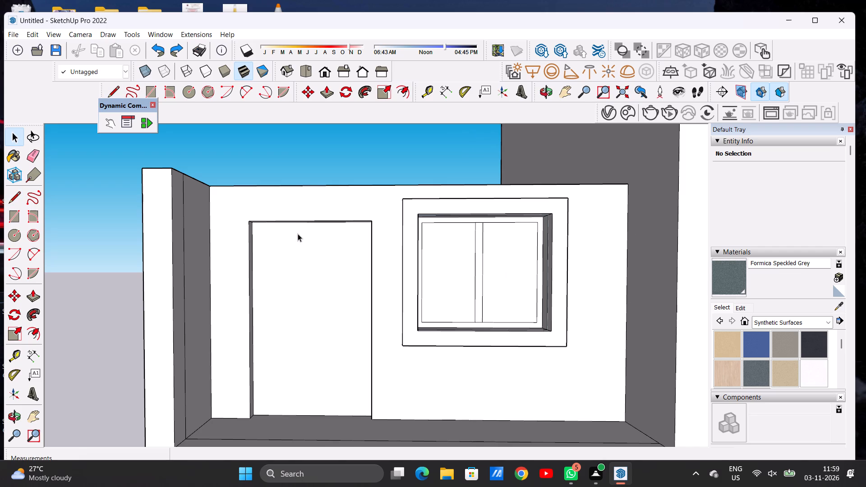
# Offset the recessed door panel's outline inward about 6" to form a door frame.
pyautogui.write('OF')
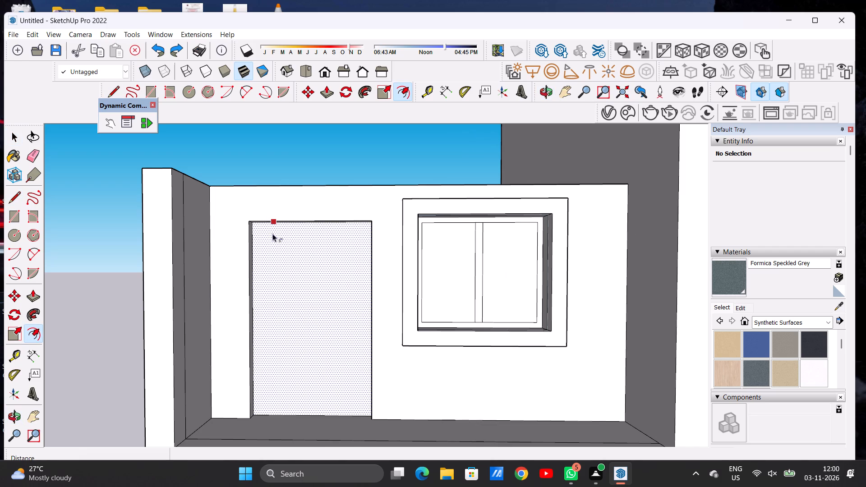
pyautogui.click(264, 230)
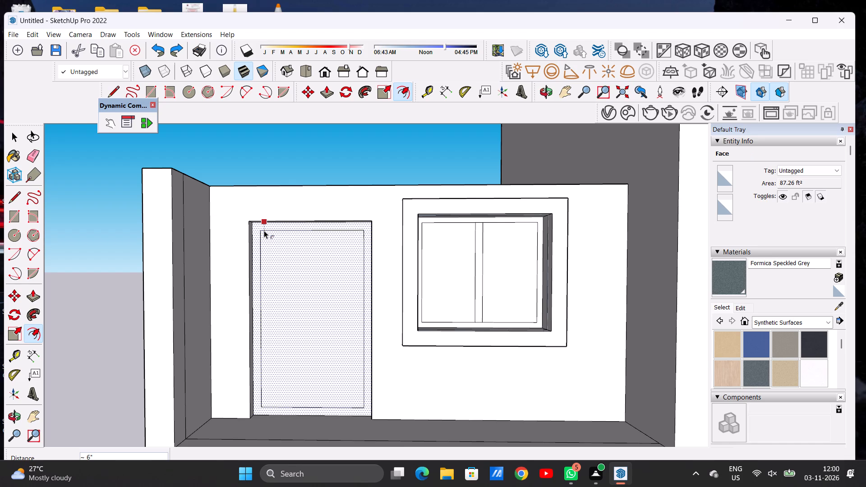
pyautogui.click(264, 230)
pyautogui.press('space')
# Draw a vertical line about 10' 10 1/2" long down the door's inner panel, about a quarter across from the border-wall side.
pyautogui.write('L')
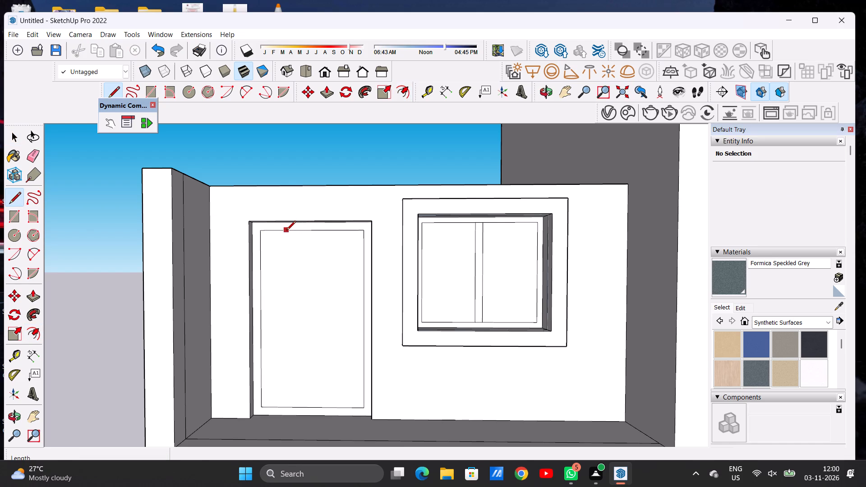
pyautogui.click(286, 231)
pyautogui.click(288, 408)
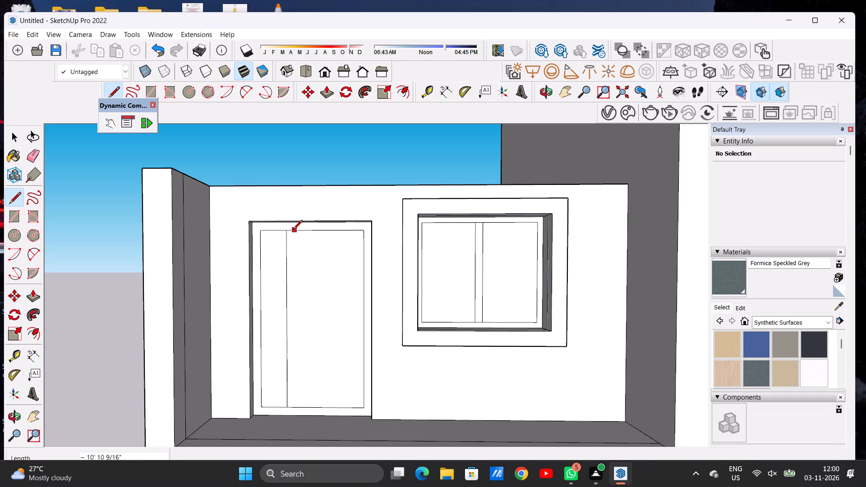
# Draw a second vertical line about 10' 10 9/16" long down the door's inner panel, just beside the first vertical line.
pyautogui.scroll(8, 289, 239)
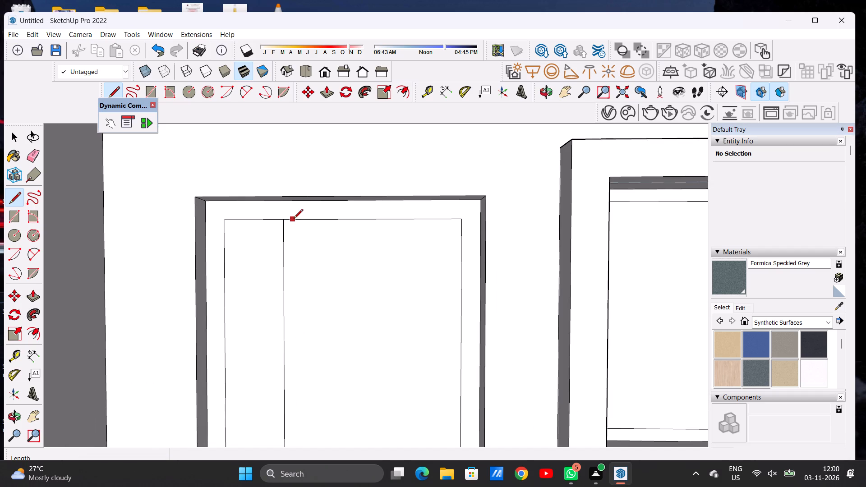
pyautogui.click(293, 221)
pyautogui.scroll(-7, 295, 247)
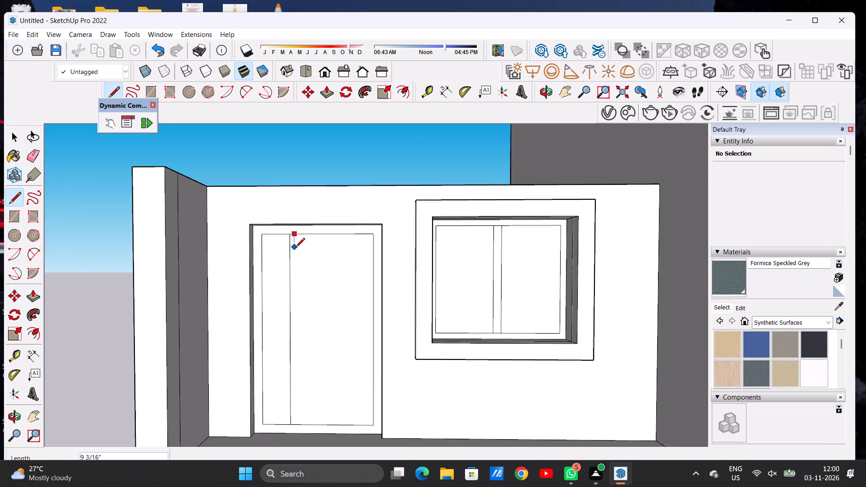
pyautogui.scroll(-7, 295, 248)
pyautogui.scroll(9, 301, 354)
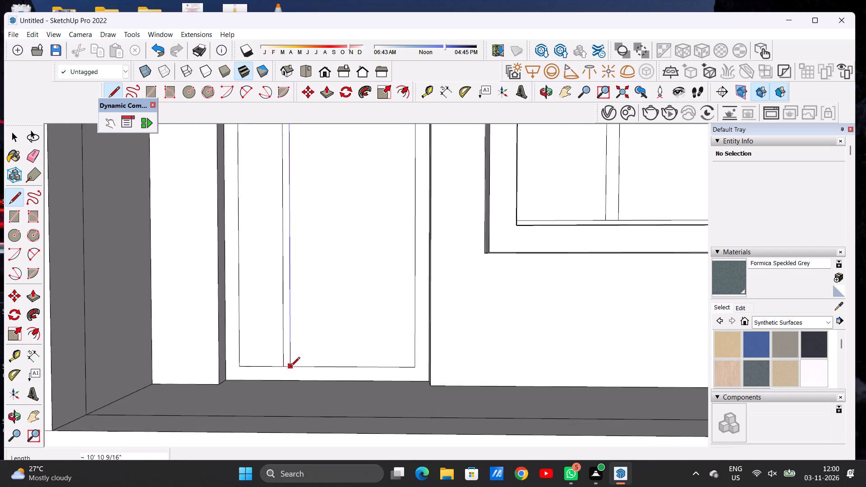
pyautogui.click(290, 367)
pyautogui.press('space')
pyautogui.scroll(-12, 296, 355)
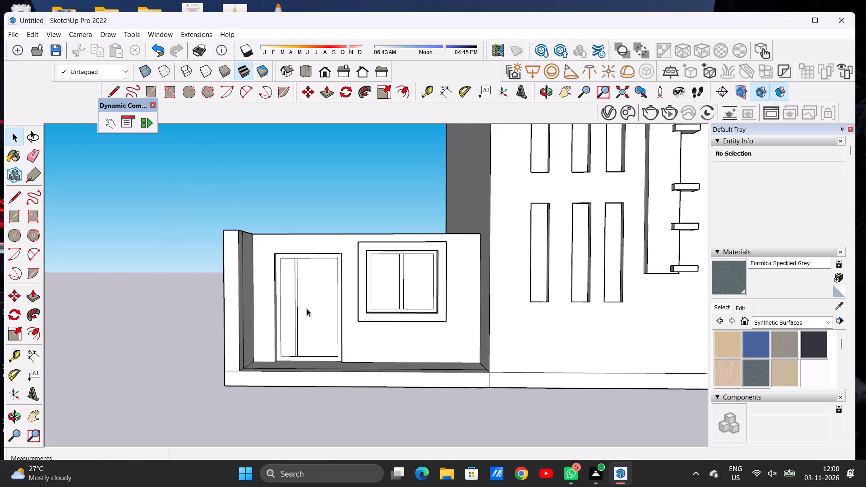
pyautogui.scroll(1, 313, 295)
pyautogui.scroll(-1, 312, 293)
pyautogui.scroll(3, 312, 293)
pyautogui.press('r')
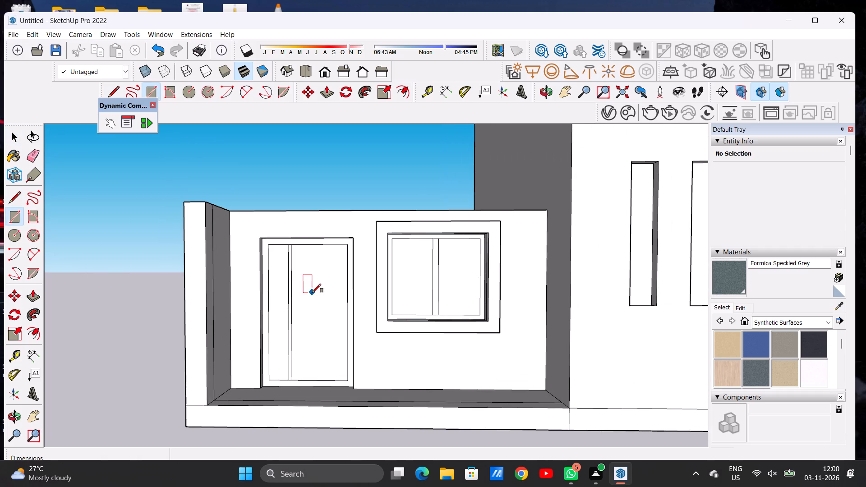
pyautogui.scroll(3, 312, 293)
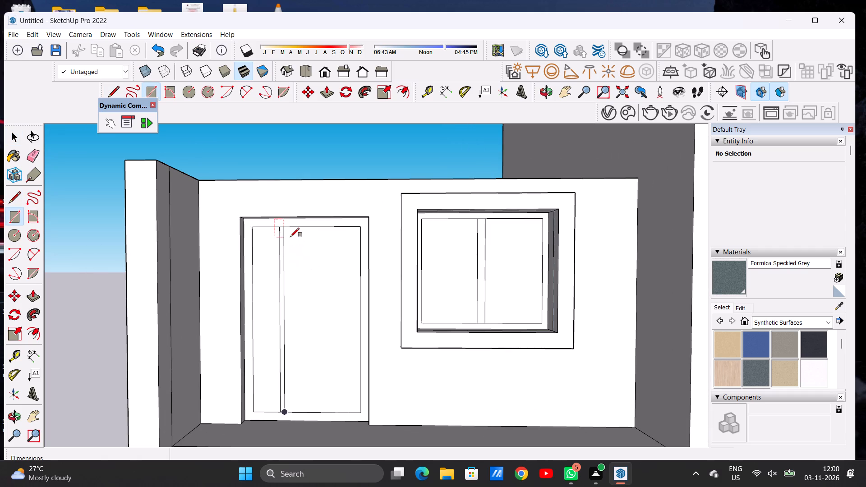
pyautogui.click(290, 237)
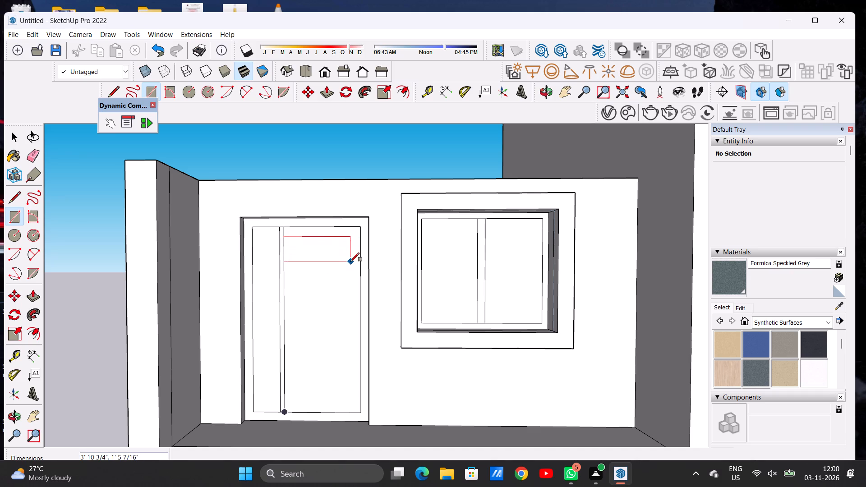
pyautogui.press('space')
# Draw a rectangle about 3' 5 1/2" by 1' 4 3/4" near the top of the door's wider section.
pyautogui.write('R')
pyautogui.scroll(3, 342, 247)
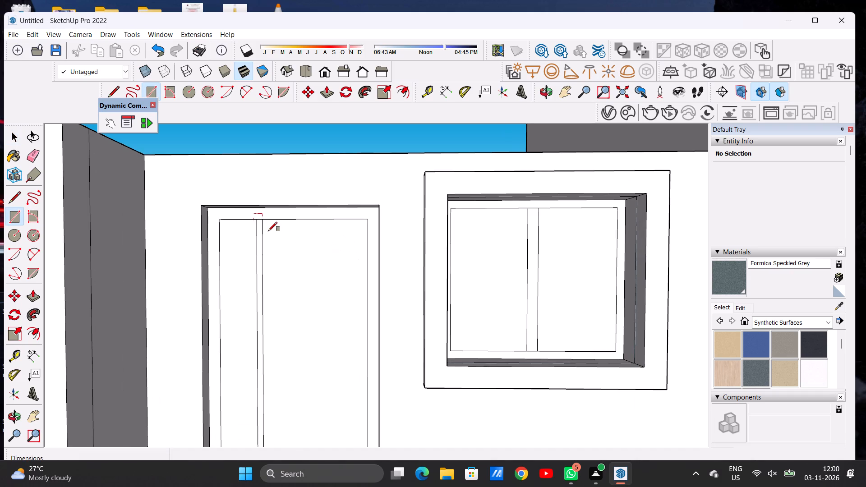
pyautogui.click(276, 230)
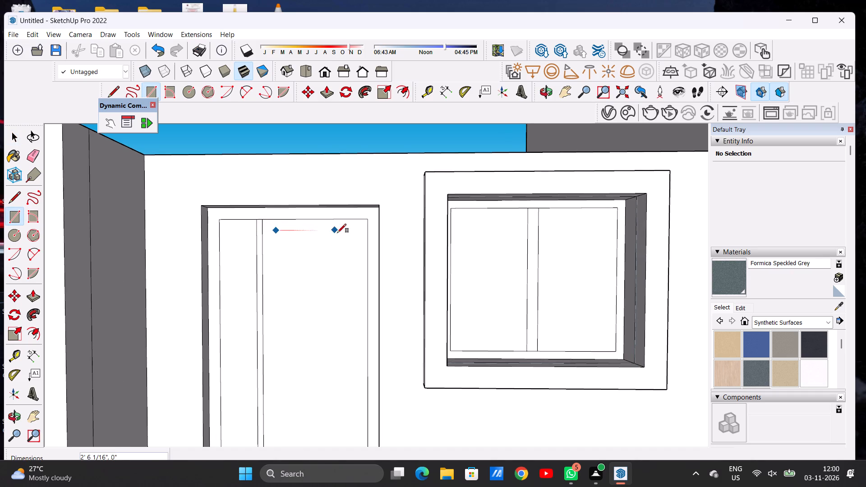
pyautogui.click(357, 263)
pyautogui.press('space')
# Copy the door's panel rectangle with its face about 2' straight down.
pyautogui.scroll(-6, 330, 235)
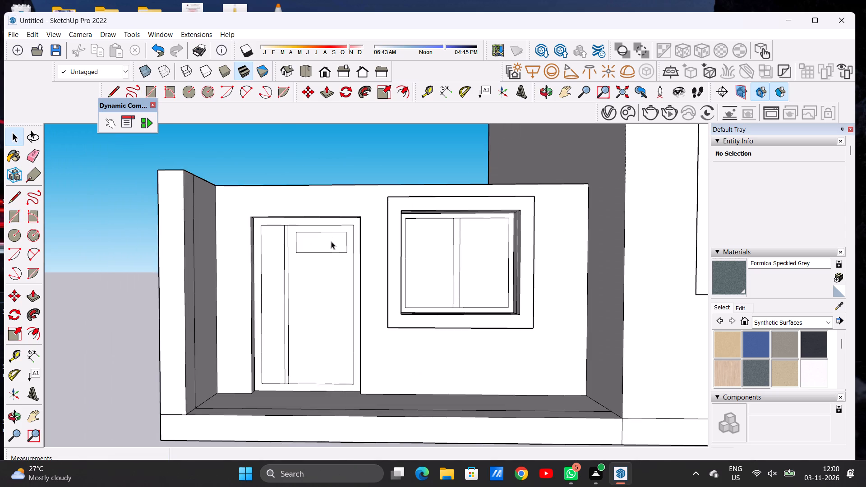
pyautogui.scroll(5, 338, 252)
pyautogui.doubleClick(336, 245)
pyautogui.press('m')
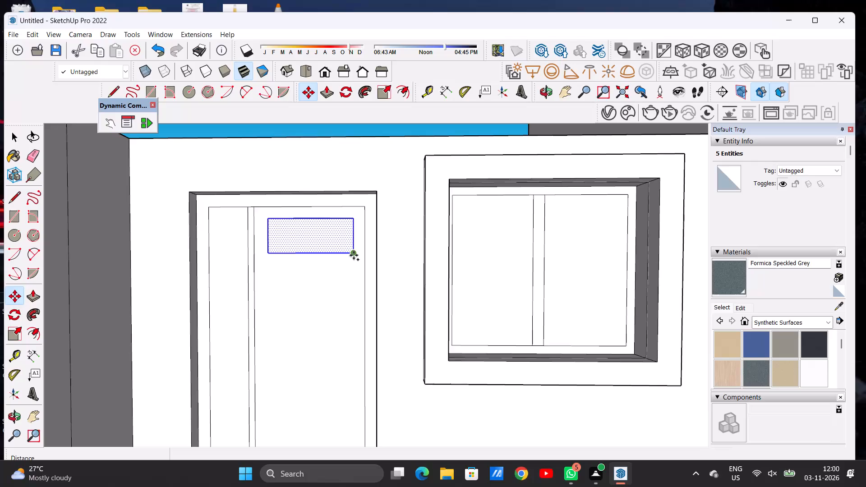
pyautogui.click(354, 255)
pyautogui.scroll(-8, 350, 278)
pyautogui.scroll(3, 348, 299)
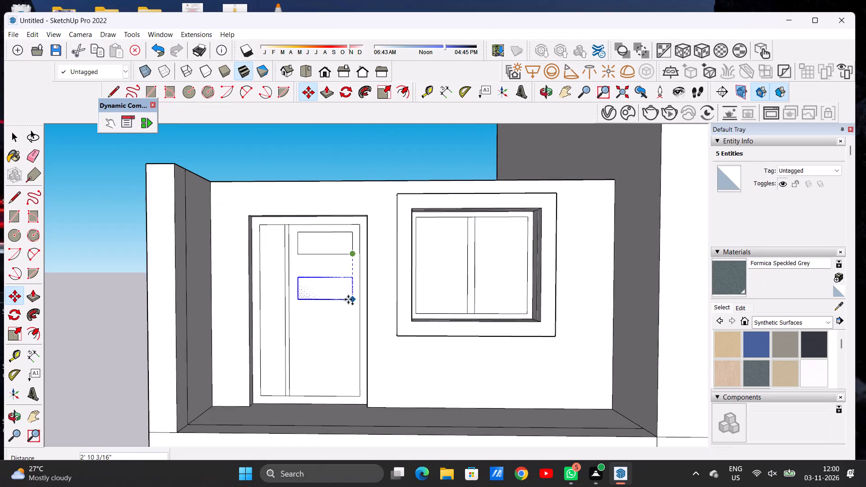
pyautogui.scroll(2, 348, 299)
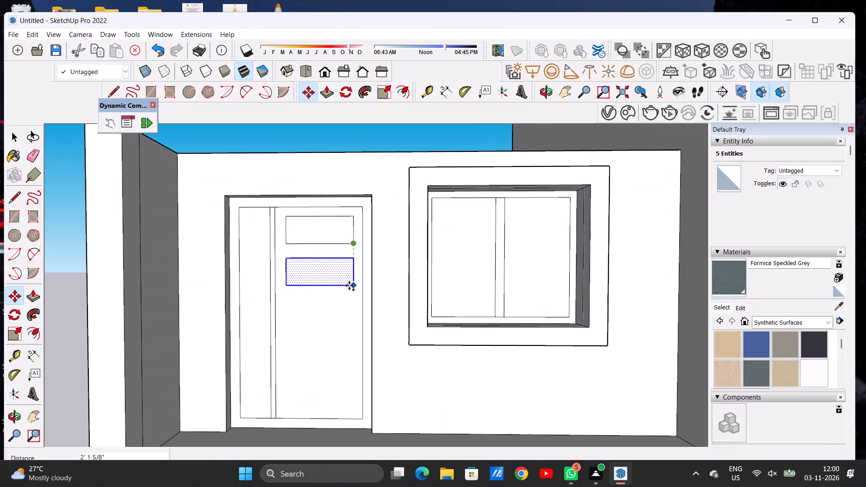
pyautogui.click(349, 283)
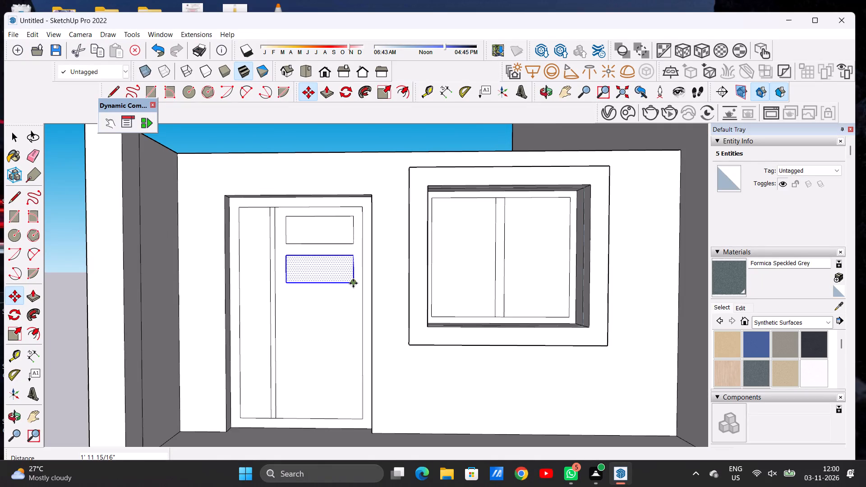
# Copy the panel rectangle downward three more times, about 2', 1' 11" and 2' 3" apart, to complete a column of five.
pyautogui.click(353, 283)
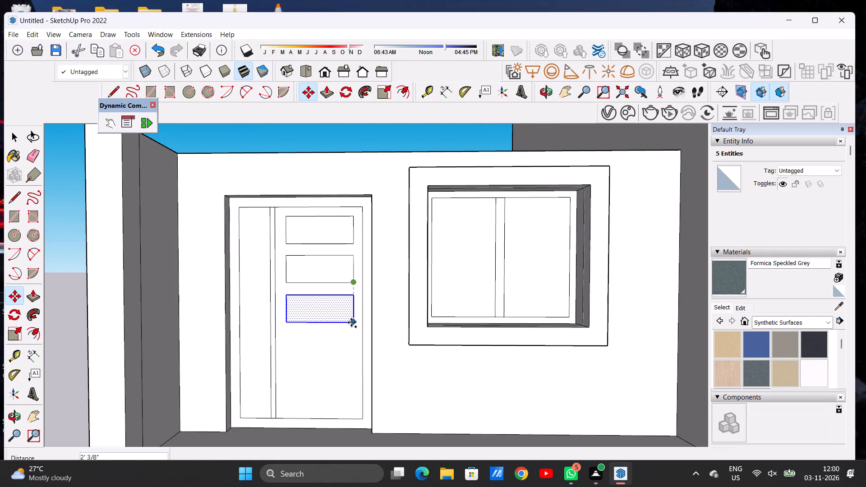
pyautogui.click(351, 322)
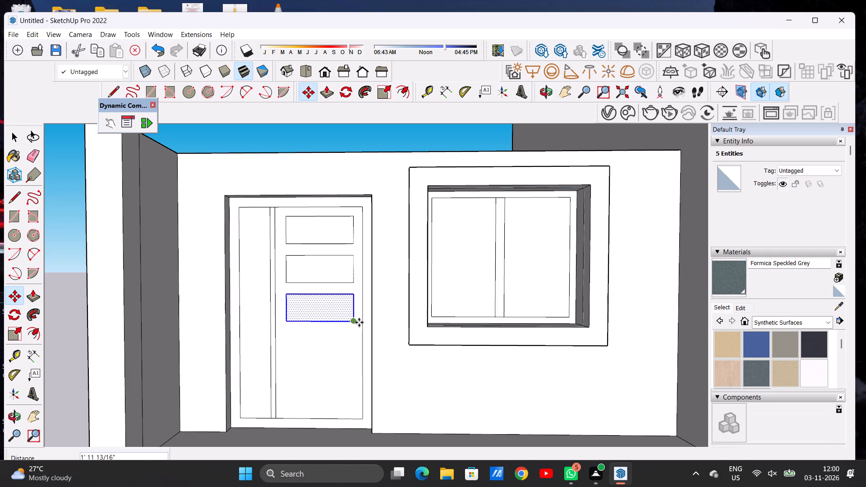
pyautogui.click(359, 322)
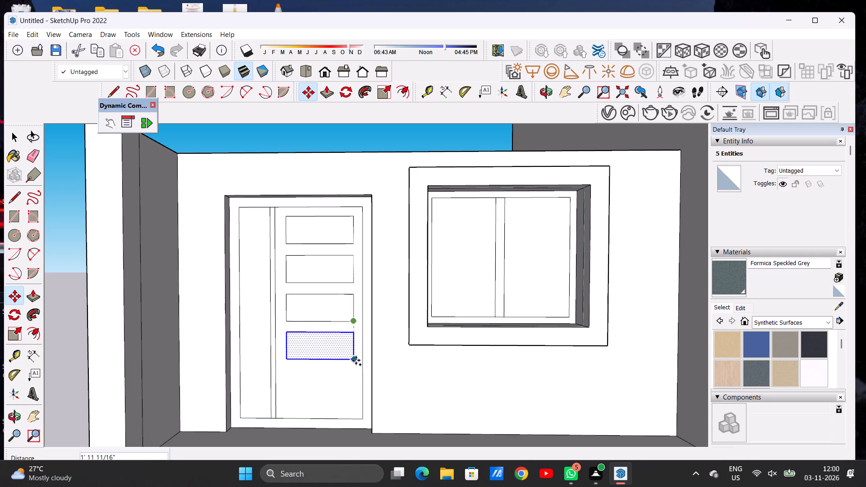
pyautogui.click(355, 359)
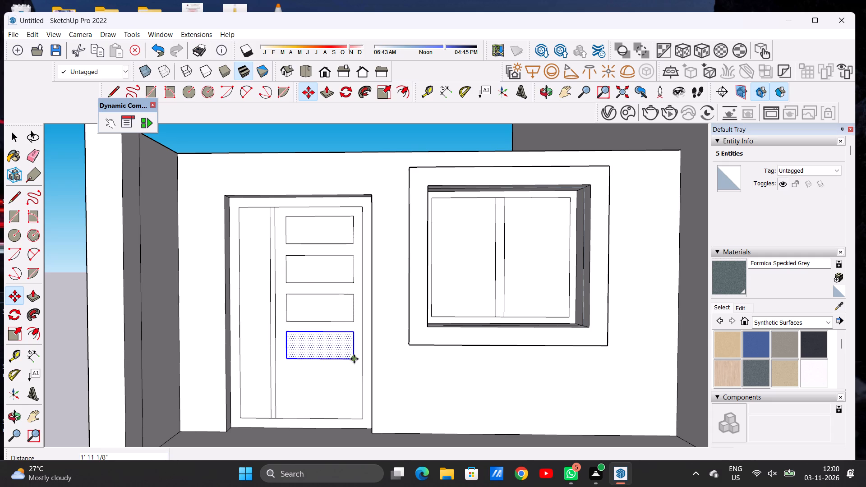
pyautogui.click(354, 359)
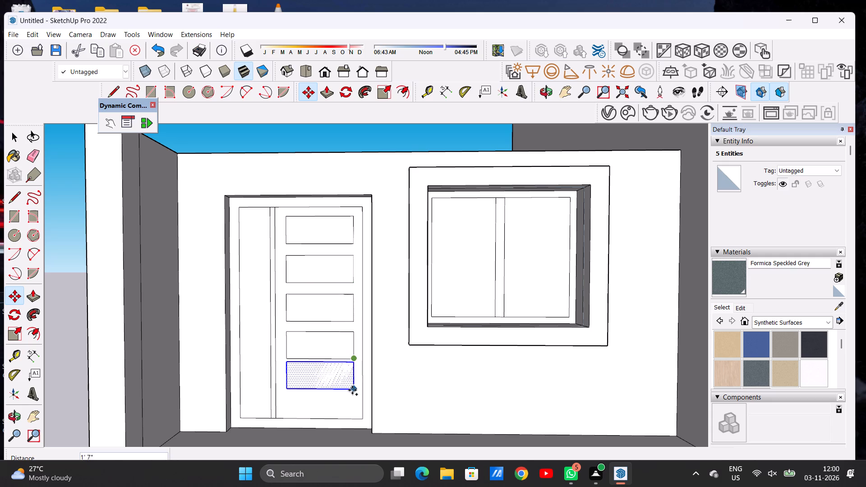
pyautogui.click(354, 403)
pyautogui.press('space')
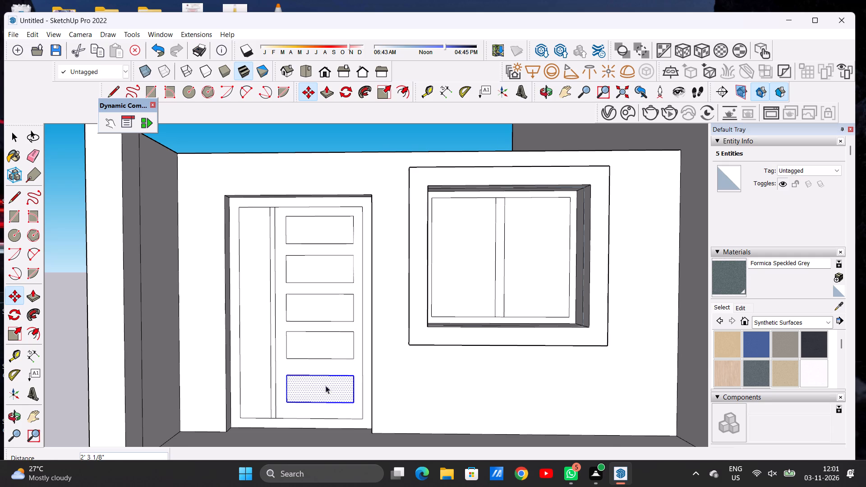
pyautogui.scroll(-2, 298, 381)
pyautogui.scroll(1, 295, 382)
pyautogui.scroll(-11, 295, 382)
pyautogui.click(205, 394)
# Offset the top door panel's outline slightly inward to form a narrow border.
pyautogui.scroll(4, 324, 346)
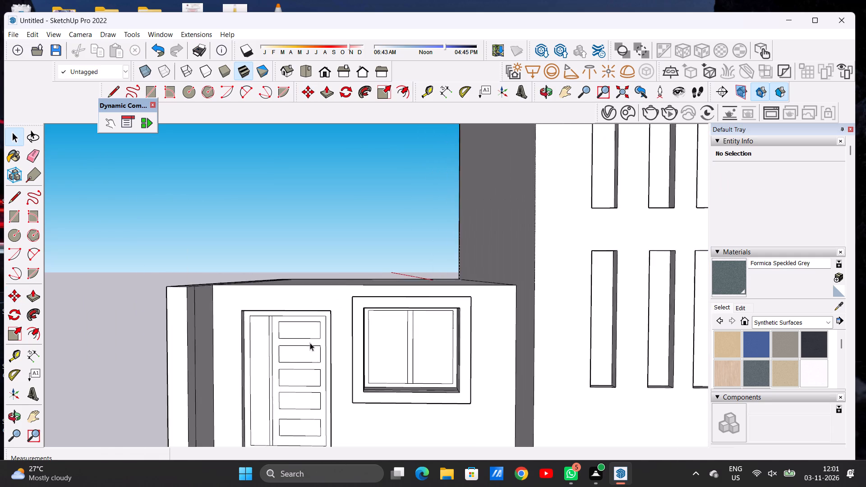
pyautogui.scroll(9, 310, 343)
pyautogui.scroll(-2, 306, 331)
pyautogui.scroll(2, 306, 331)
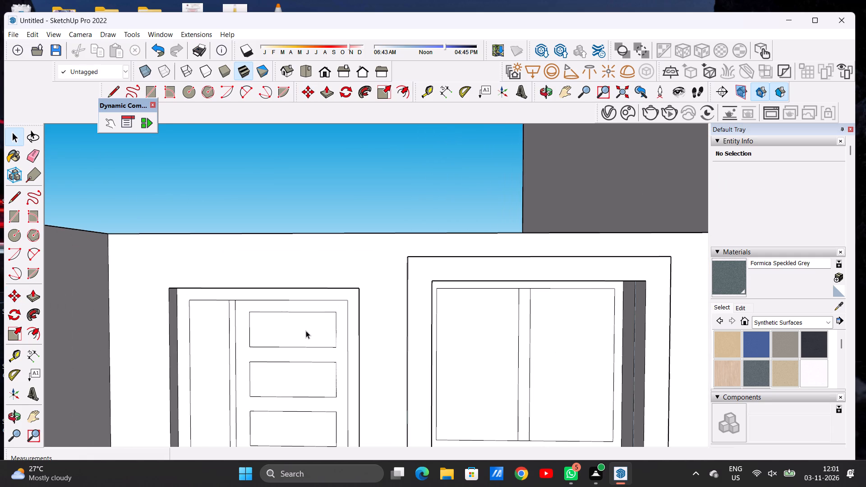
pyautogui.write('OF')
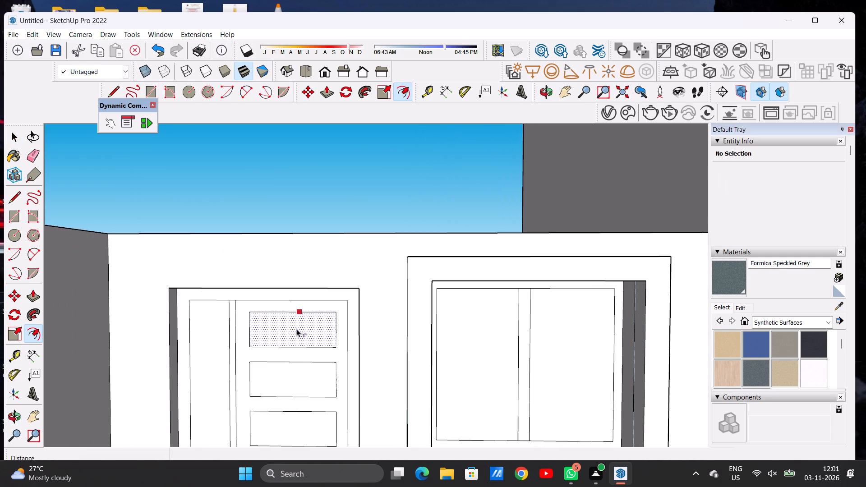
pyautogui.scroll(6, 254, 329)
pyautogui.click(273, 306)
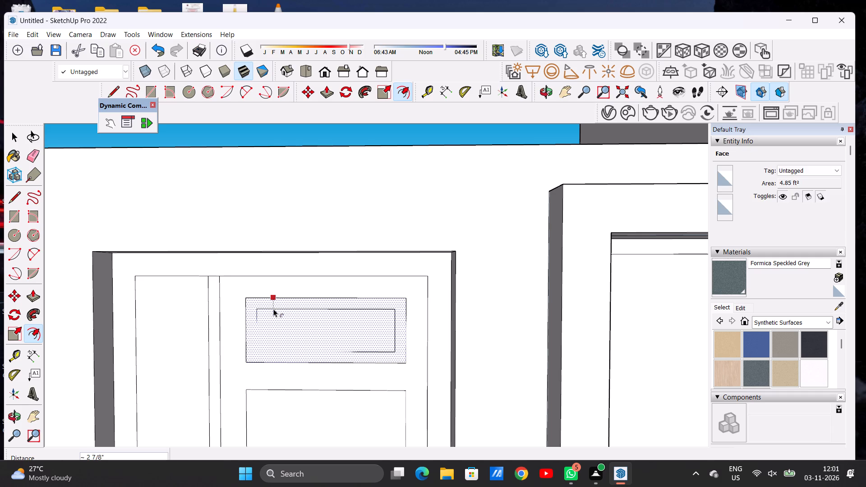
pyautogui.click(273, 307)
# Repeat the same inward offset on the second and third door panels from the top.
pyautogui.scroll(-5, 273, 296)
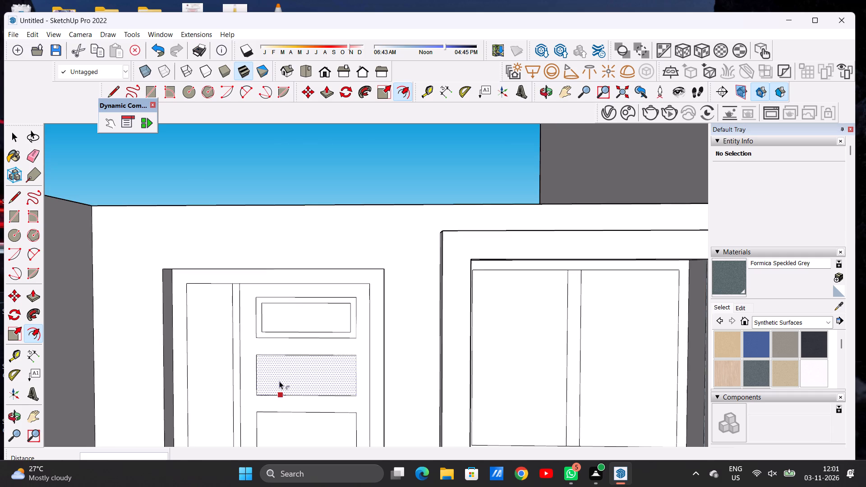
pyautogui.doubleClick(278, 381)
pyautogui.scroll(-1, 267, 318)
pyautogui.scroll(1, 267, 318)
pyautogui.scroll(-5, 267, 318)
pyautogui.scroll(2, 282, 390)
pyautogui.scroll(-1, 282, 391)
pyautogui.scroll(3, 282, 392)
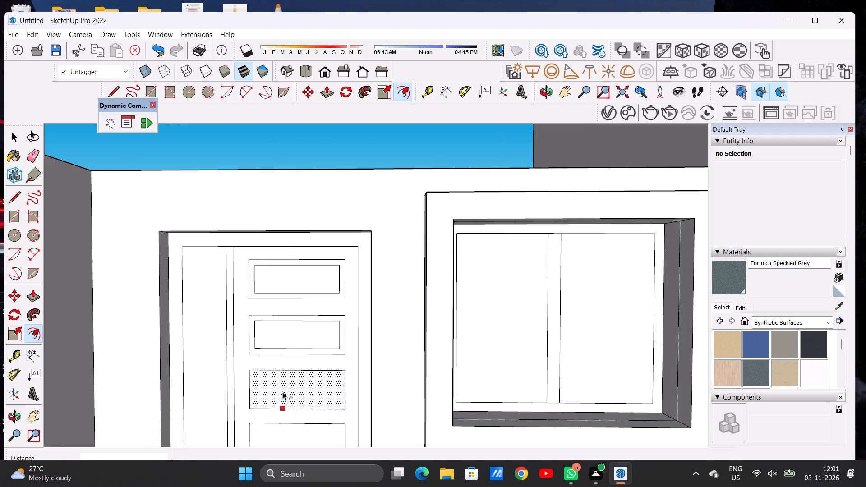
pyautogui.doubleClick(282, 392)
# Repeat the same inward offset on the fourth and fifth door panels.
pyautogui.scroll(-7, 264, 303)
pyautogui.scroll(1, 276, 383)
pyautogui.scroll(-1, 276, 382)
pyautogui.scroll(6, 276, 382)
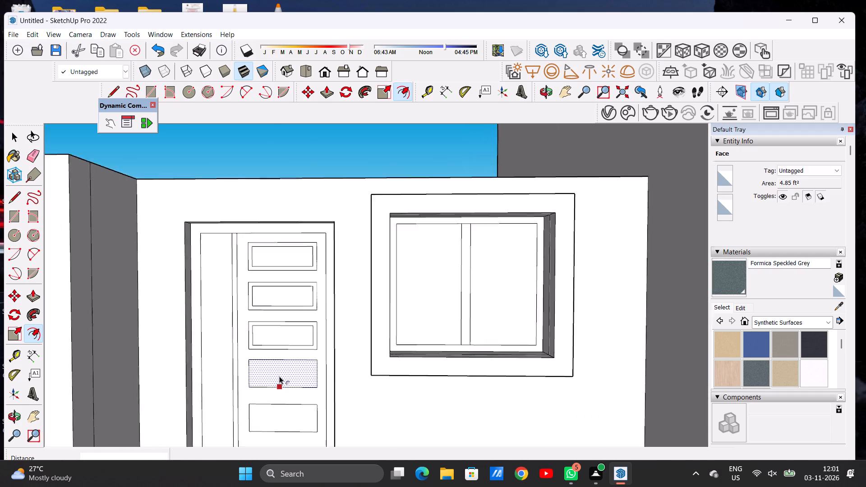
pyautogui.scroll(3, 279, 376)
pyautogui.doubleClick(279, 376)
pyautogui.scroll(-8, 264, 328)
pyautogui.scroll(13, 275, 395)
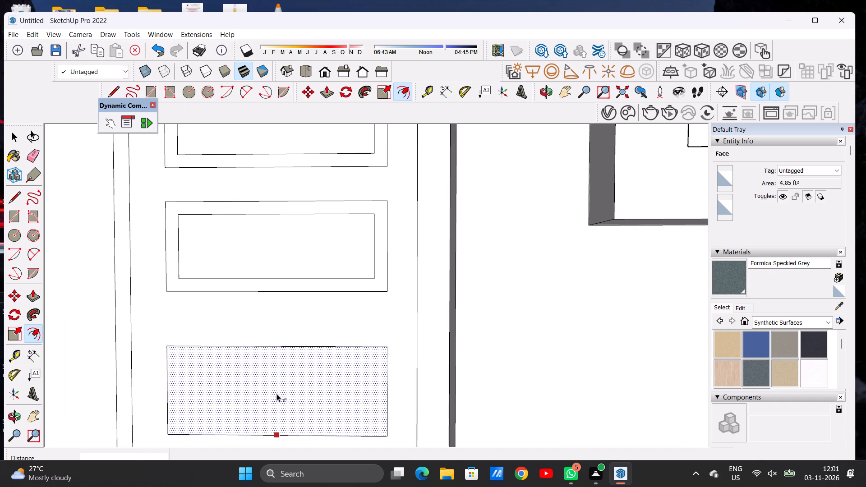
pyautogui.doubleClick(276, 394)
pyautogui.press('space')
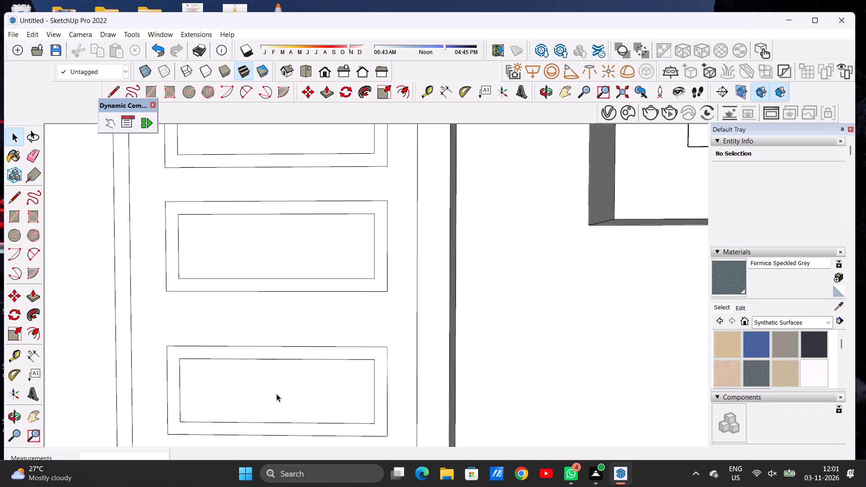
# Draw a slim vertical handle rectangle about 1' 3" tall at mid-height on the door's narrow section, near its outer edge.
pyautogui.scroll(-16, 336, 349)
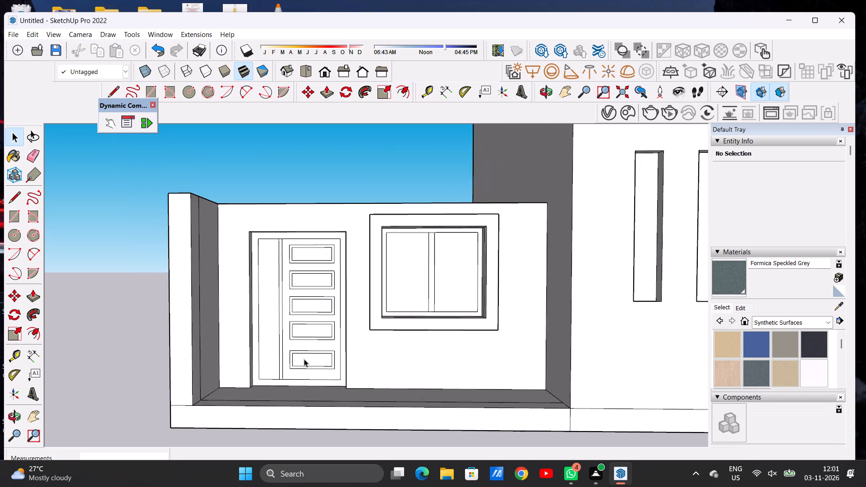
pyautogui.scroll(-5, 304, 359)
pyautogui.scroll(6, 281, 311)
pyautogui.scroll(-1, 280, 325)
pyautogui.scroll(4, 280, 325)
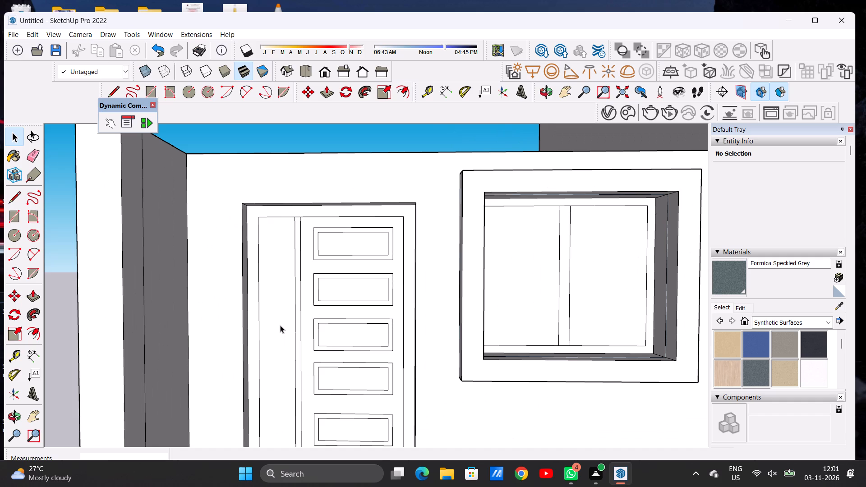
pyautogui.press('r')
pyautogui.scroll(5, 282, 335)
pyautogui.scroll(-1, 282, 335)
pyautogui.scroll(1, 282, 335)
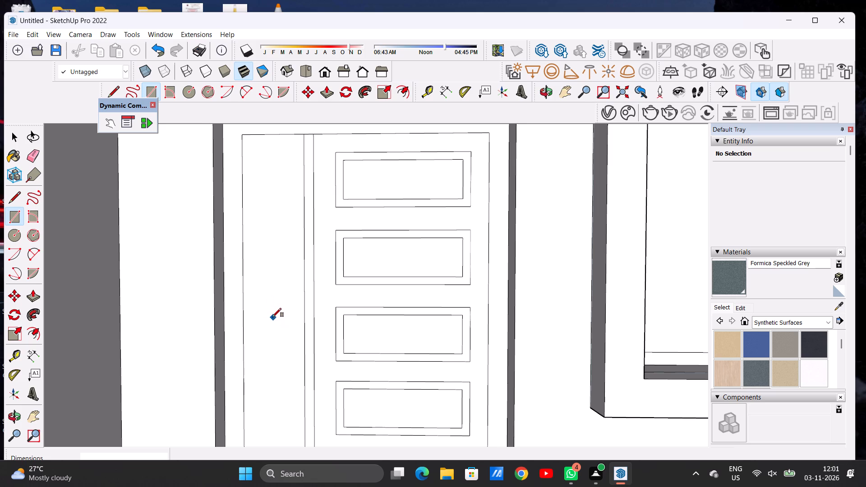
pyautogui.scroll(3, 267, 313)
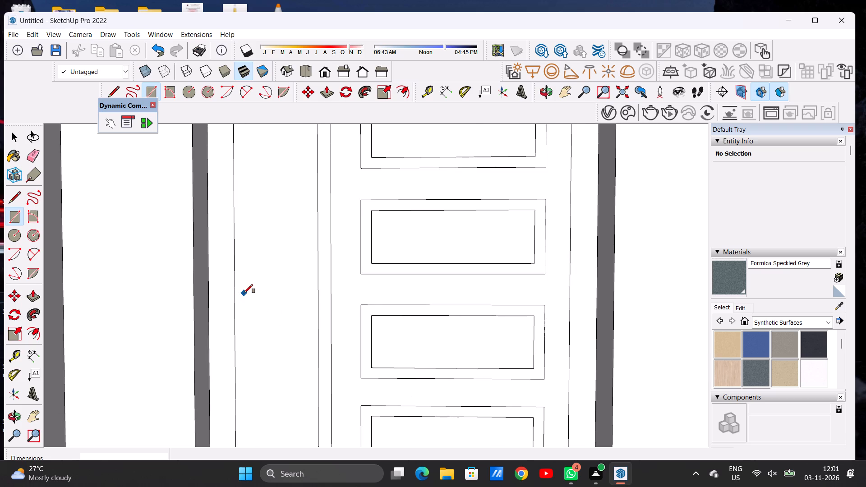
pyautogui.click(244, 293)
pyautogui.click(255, 292)
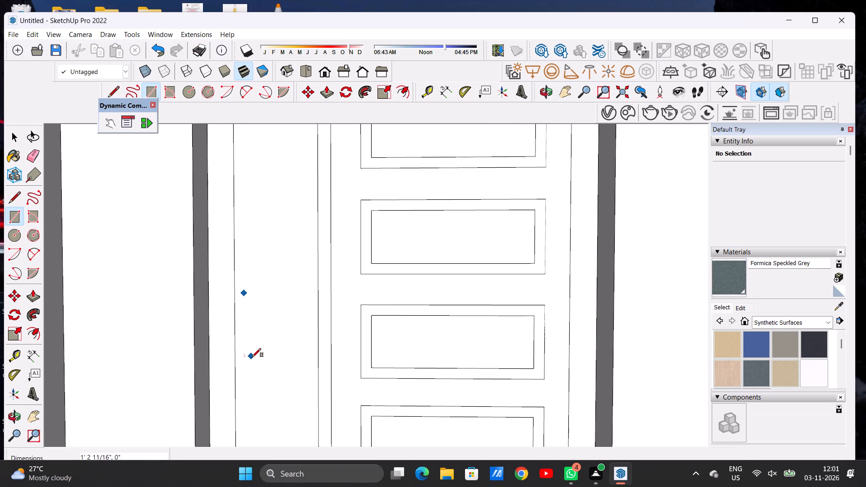
pyautogui.click(254, 357)
pyautogui.press('space')
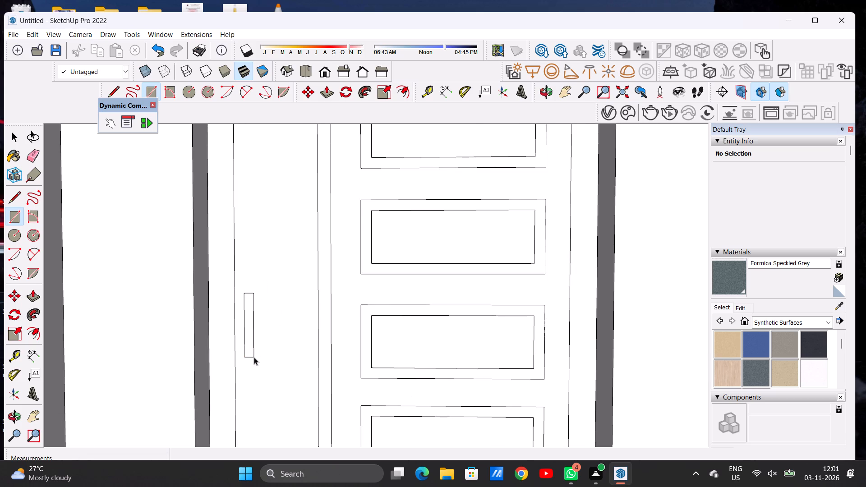
# Examine the door with its handle outline against the extension and the whole front facade.
pyautogui.scroll(-1, 235, 333)
pyautogui.scroll(1, 235, 333)
pyautogui.scroll(-20, 235, 333)
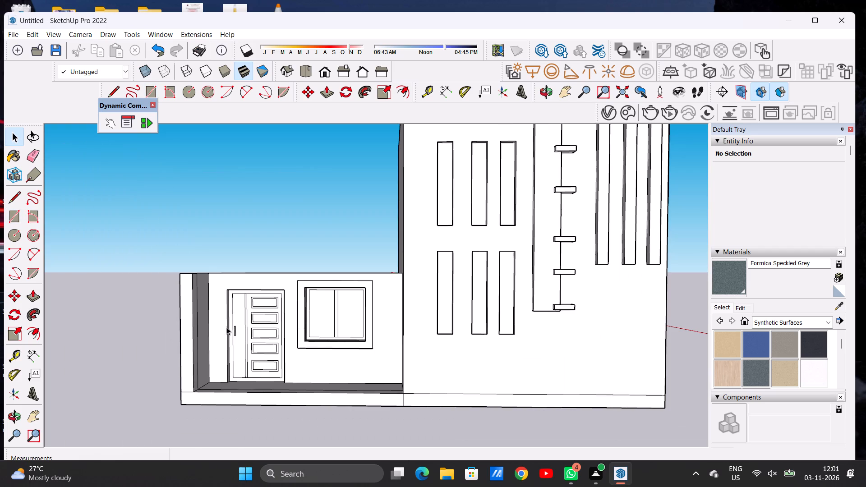
pyautogui.scroll(-2, 226, 327)
pyautogui.scroll(5, 279, 322)
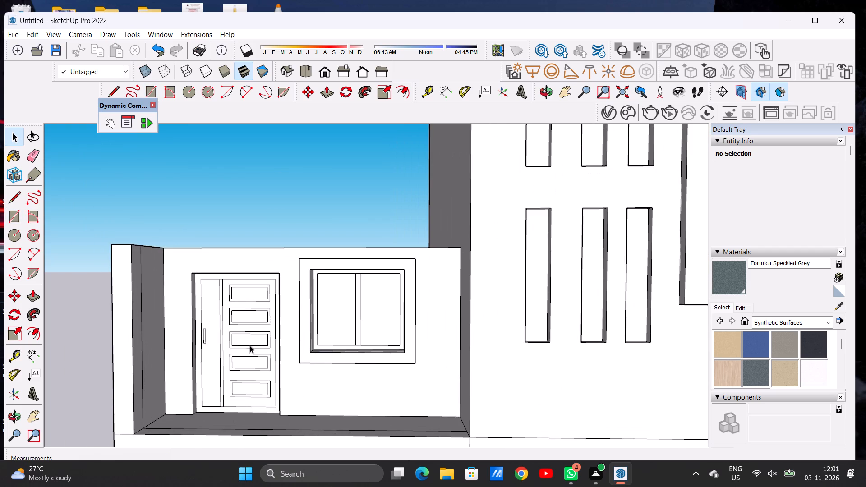
pyautogui.scroll(-2, 238, 350)
pyautogui.press('o')
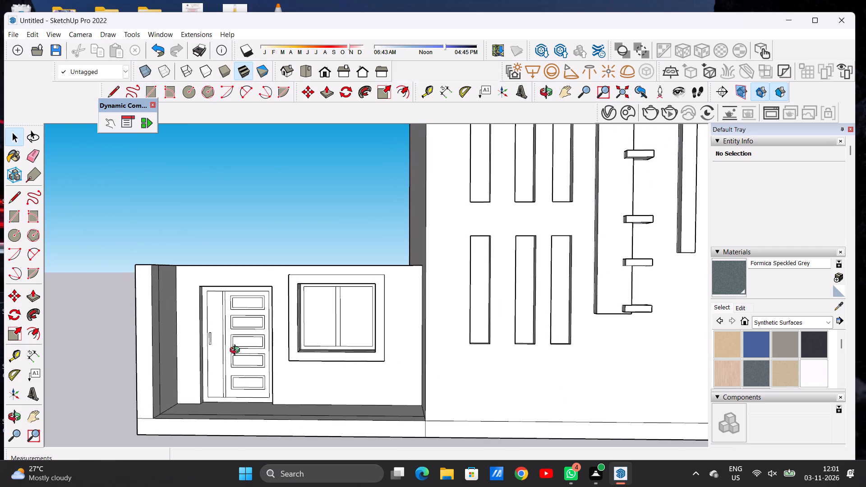
pyautogui.scroll(-6, 208, 331)
pyautogui.click(267, 341)
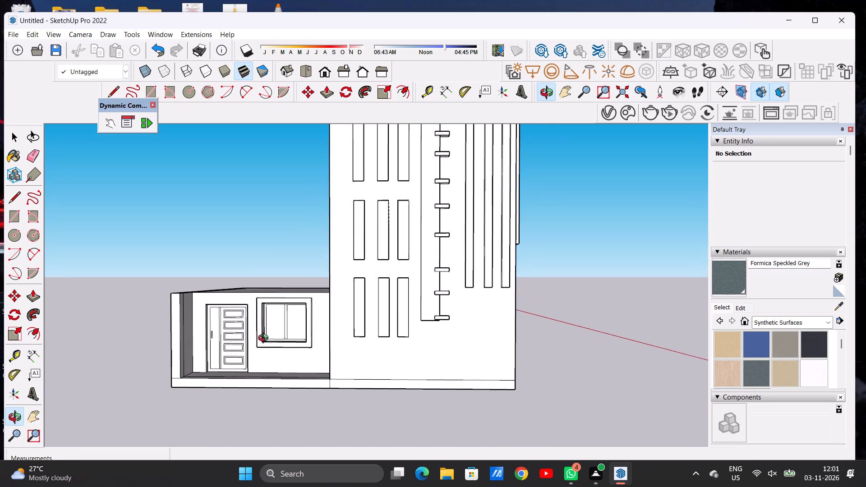
pyautogui.scroll(20, 221, 341)
pyautogui.scroll(1, 221, 341)
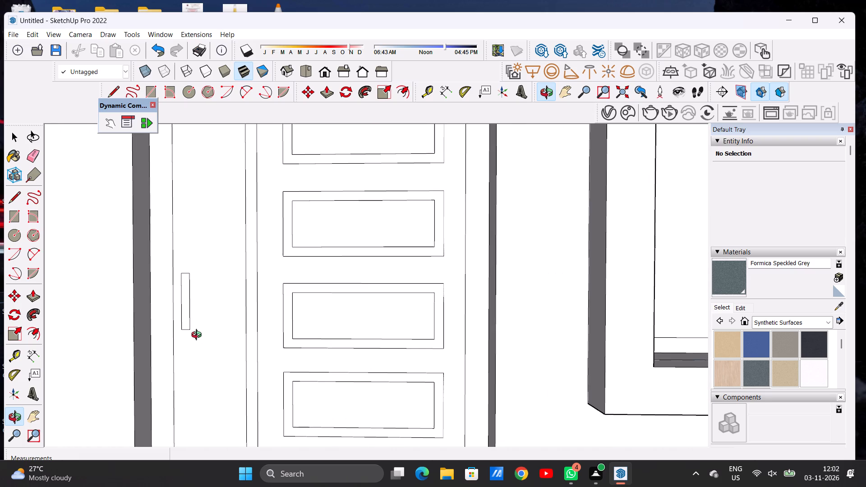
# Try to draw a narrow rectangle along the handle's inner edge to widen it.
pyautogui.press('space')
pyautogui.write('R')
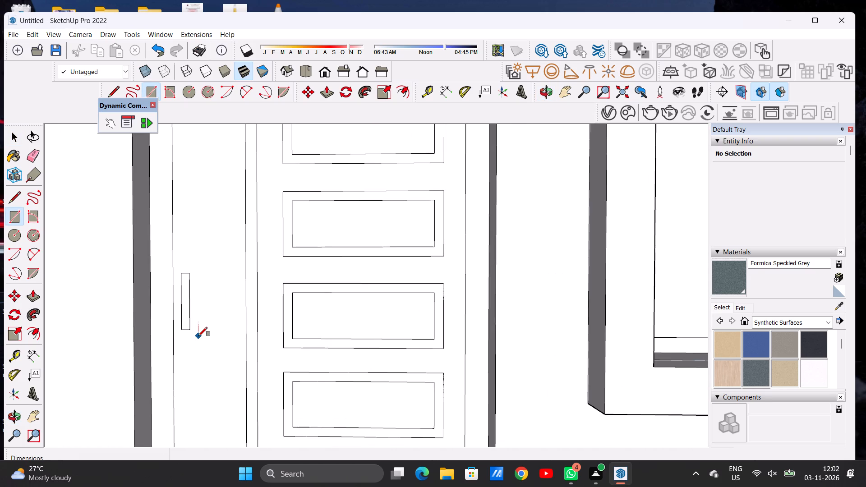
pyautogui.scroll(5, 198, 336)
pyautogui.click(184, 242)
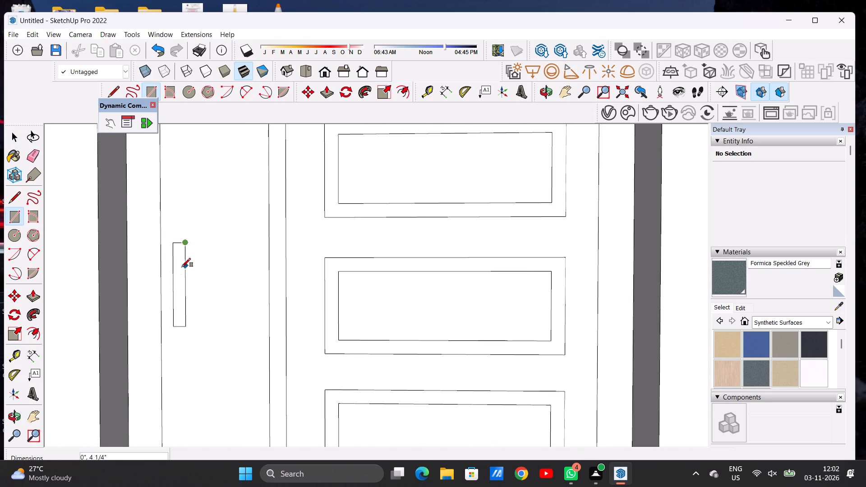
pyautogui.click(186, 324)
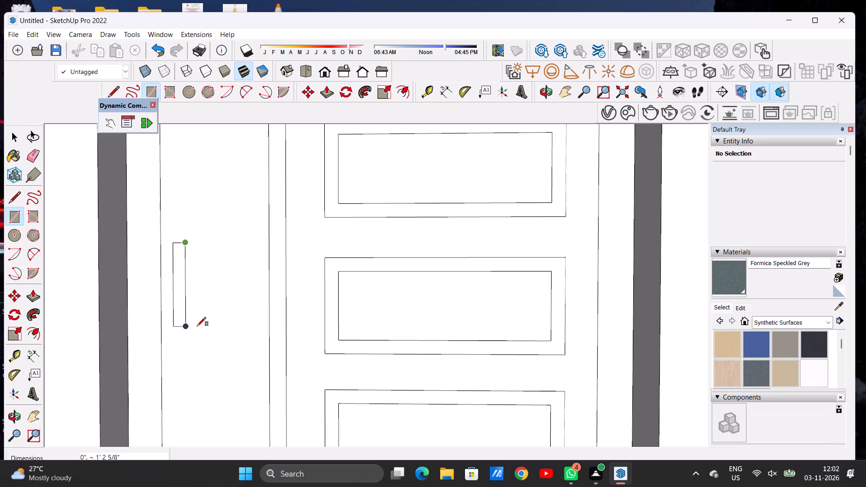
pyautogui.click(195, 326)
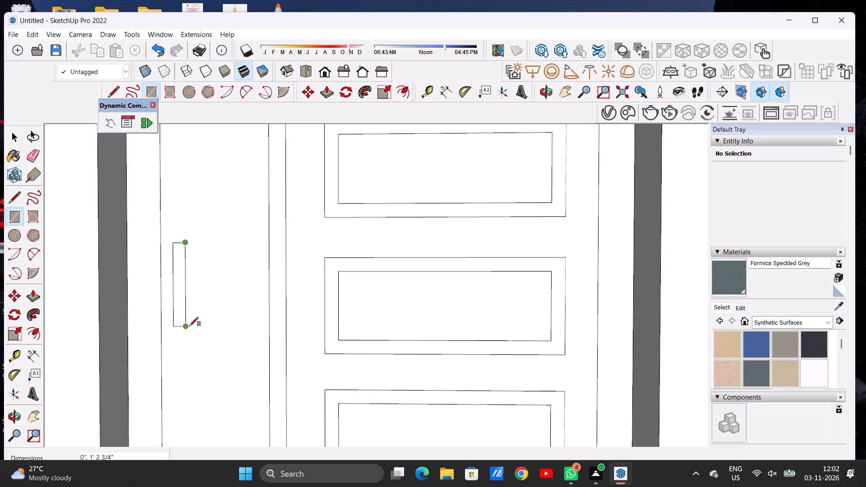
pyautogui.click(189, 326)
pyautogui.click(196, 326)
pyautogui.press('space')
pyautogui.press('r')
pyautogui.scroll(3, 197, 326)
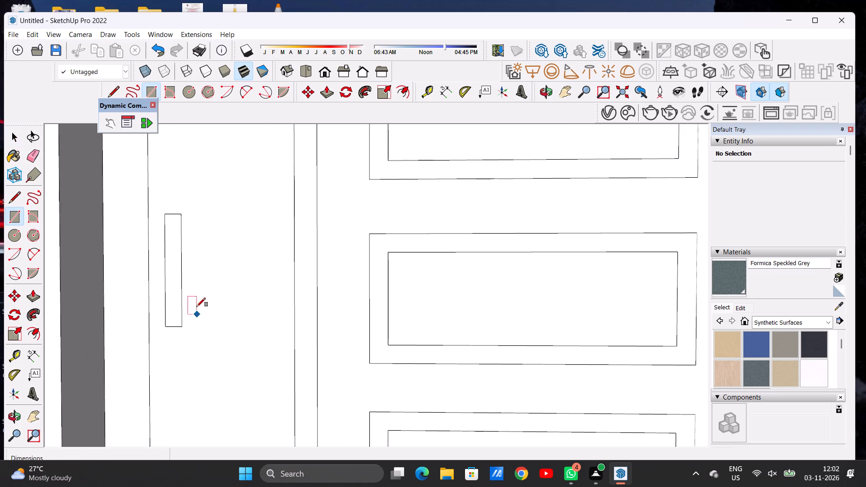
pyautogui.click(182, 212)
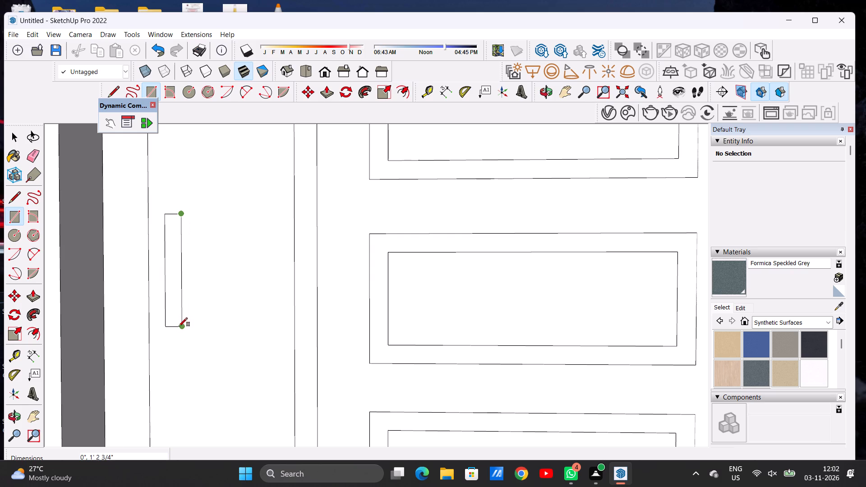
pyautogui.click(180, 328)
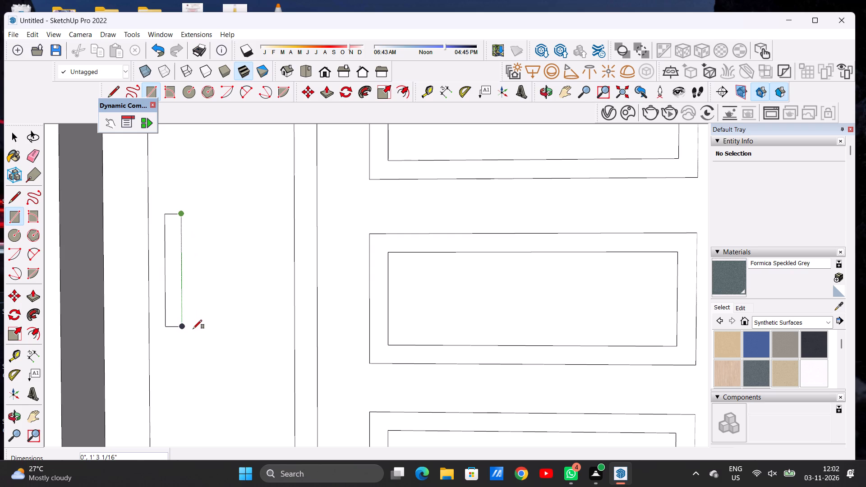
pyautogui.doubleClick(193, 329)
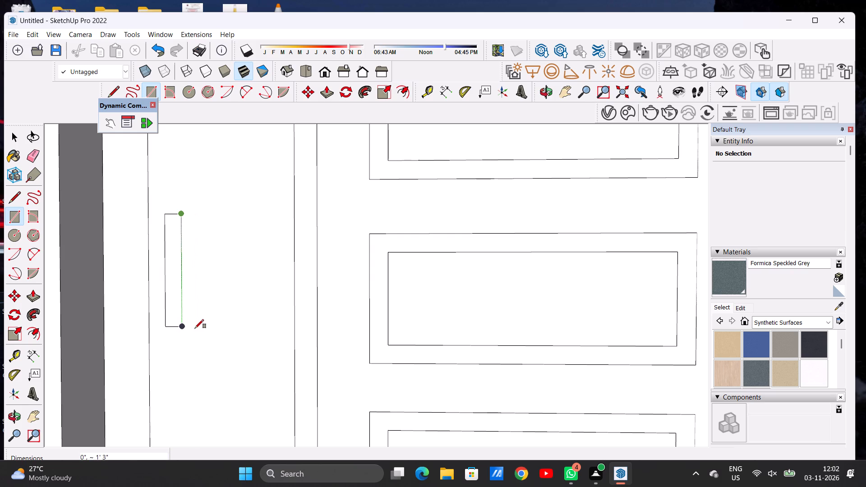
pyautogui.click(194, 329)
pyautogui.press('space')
# Draw lines for a strip about 15/16" wide and 1' 2 3/4" tall along the handle's inner edge.
pyautogui.scroll(-13, 135, 349)
pyautogui.scroll(1, 149, 339)
pyautogui.scroll(-1, 149, 339)
pyautogui.scroll(6, 149, 339)
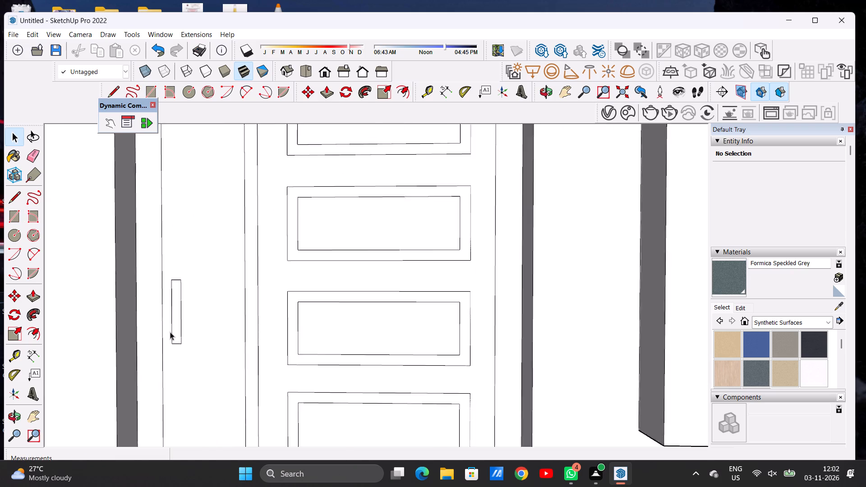
pyautogui.scroll(5, 170, 332)
pyautogui.press('l')
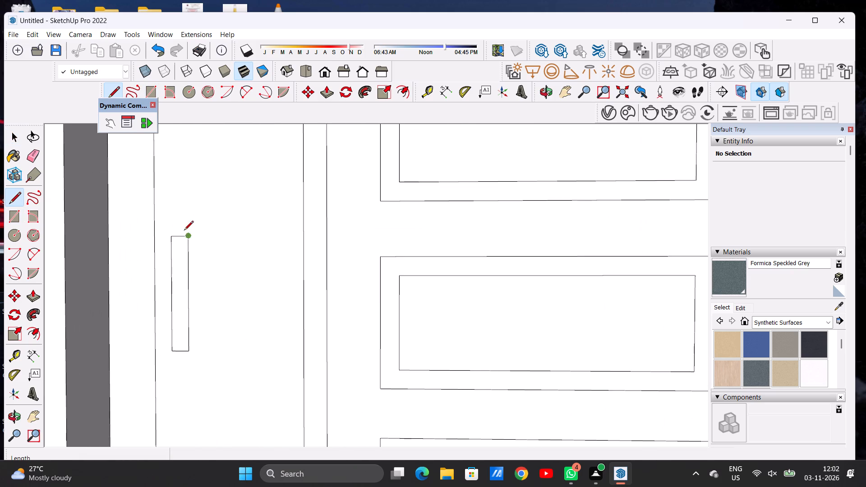
pyautogui.scroll(4, 188, 238)
pyautogui.click(184, 235)
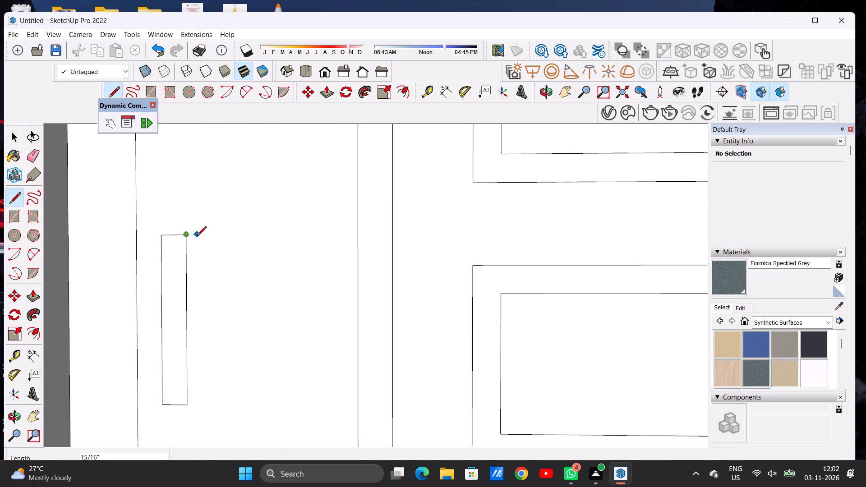
pyautogui.click(197, 236)
pyautogui.click(197, 400)
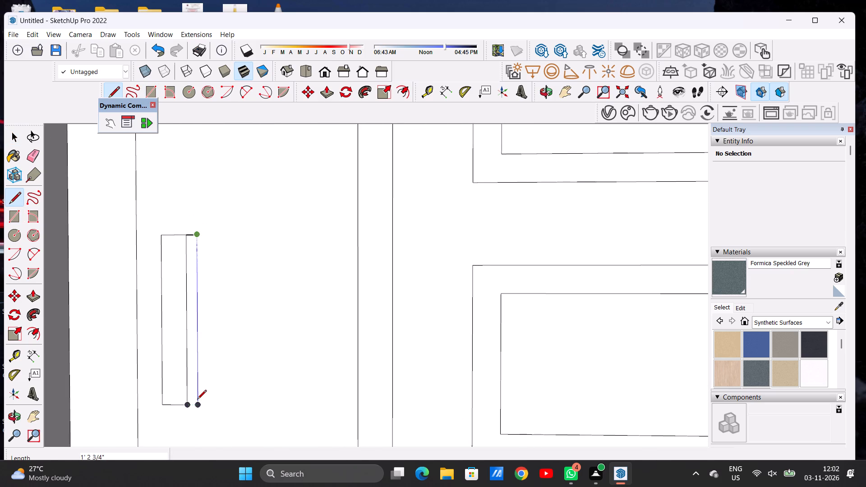
pyautogui.click(190, 400)
pyautogui.press('space')
pyautogui.write('R')
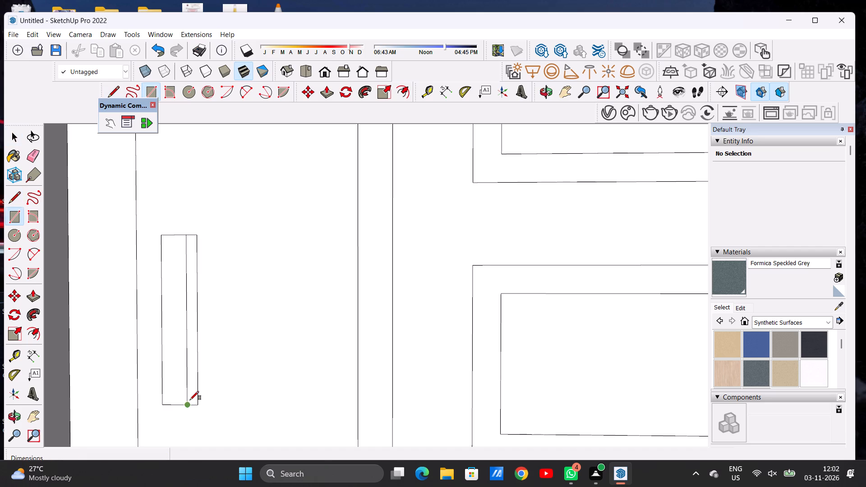
# Erase the vertical line dividing the original handle rectangle from the added strip.
pyautogui.press('space')
pyautogui.write('E')
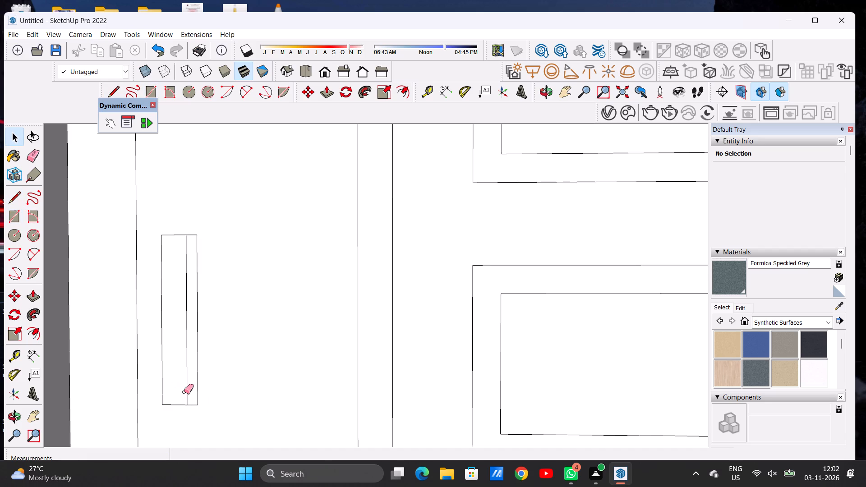
pyautogui.moveTo(186, 385); pyautogui.dragTo(190, 389)
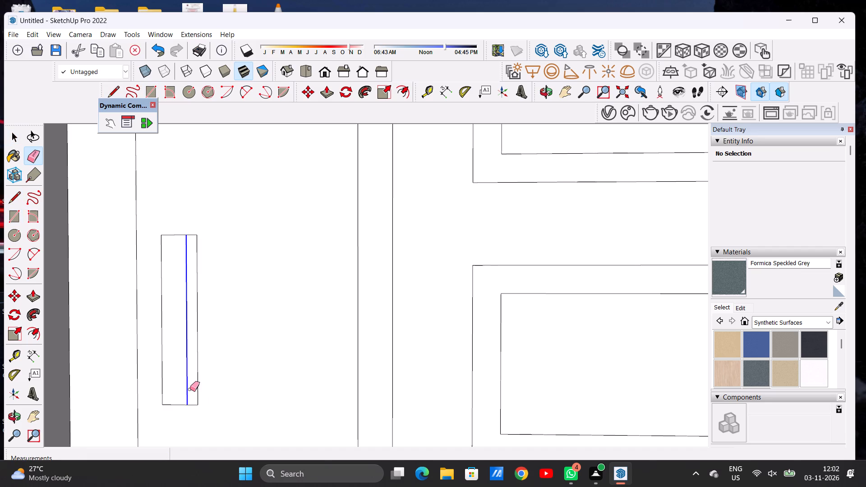
pyautogui.press('space')
# Examine the extension's door, window and roof from several angles and distances.
pyautogui.write('O')
pyautogui.scroll(-3, 201, 348)
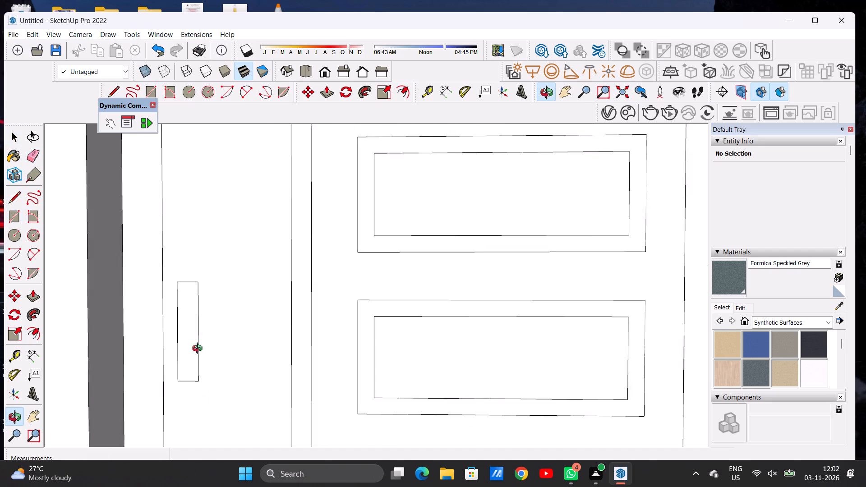
pyautogui.scroll(-15, 199, 349)
pyautogui.scroll(1, 208, 335)
pyautogui.scroll(-2, 209, 332)
pyautogui.moveTo(314, 326); pyautogui.dragTo(165, 333)
pyautogui.scroll(-9, 281, 335)
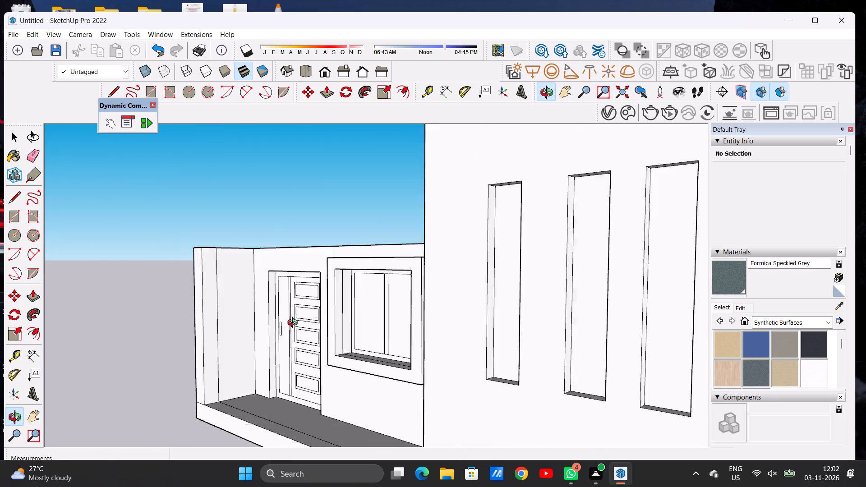
pyautogui.scroll(1, 295, 324)
pyautogui.scroll(-4, 295, 324)
pyautogui.moveTo(275, 342); pyautogui.dragTo(416, 341)
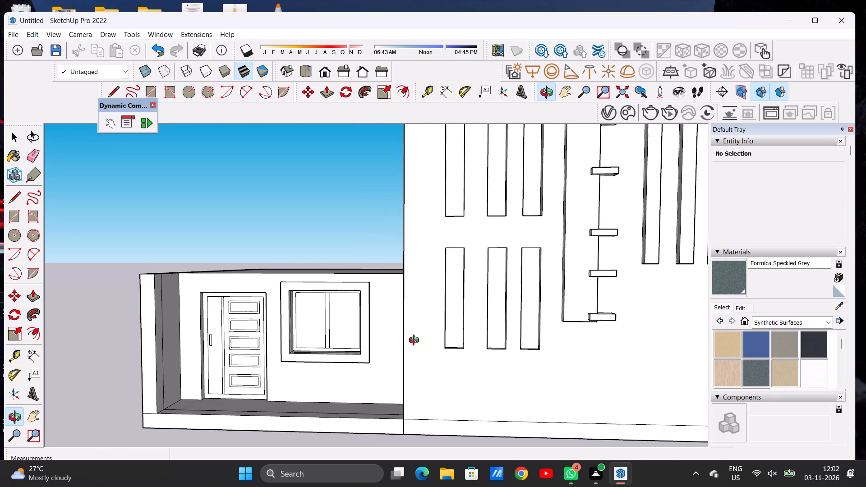
pyautogui.scroll(-9, 399, 359)
pyautogui.moveTo(337, 333); pyautogui.dragTo(378, 348)
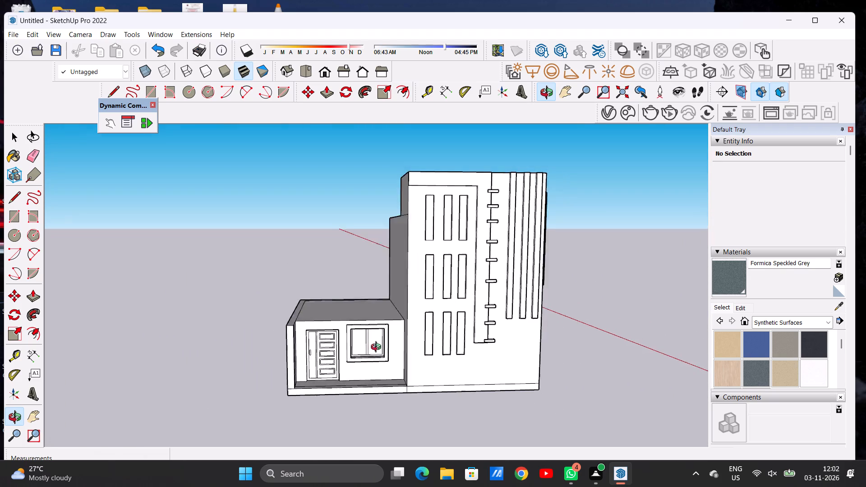
pyautogui.moveTo(378, 348); pyautogui.dragTo(371, 372)
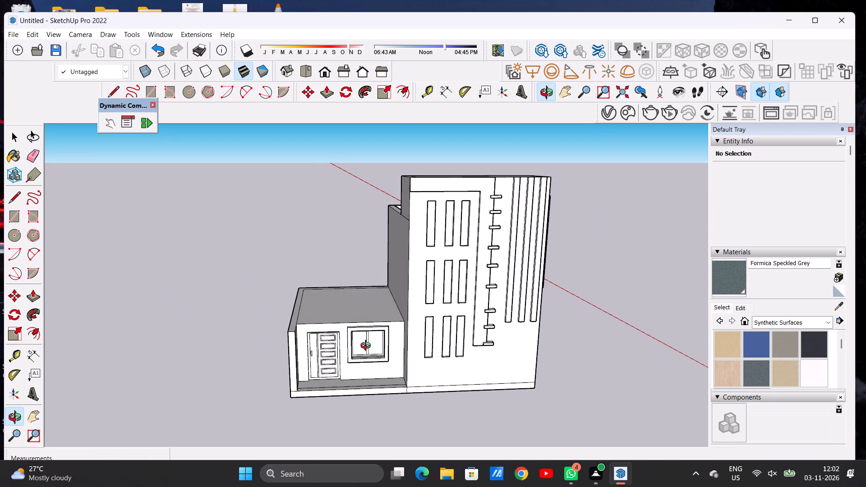
pyautogui.scroll(11, 370, 338)
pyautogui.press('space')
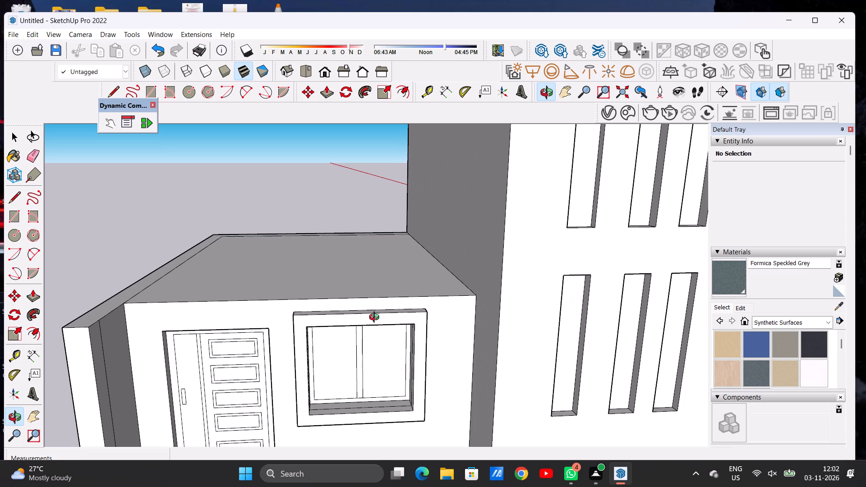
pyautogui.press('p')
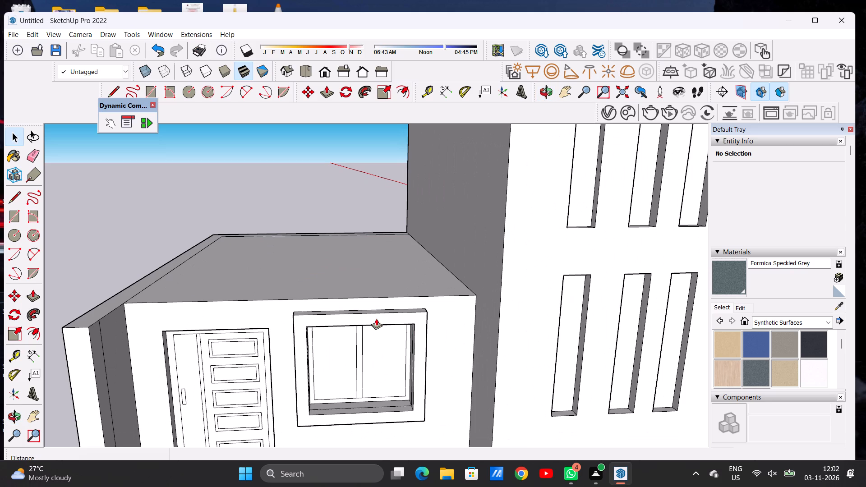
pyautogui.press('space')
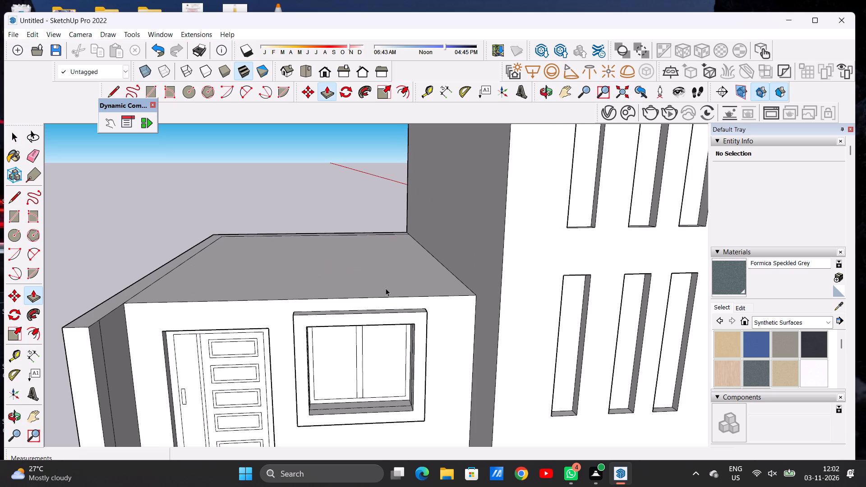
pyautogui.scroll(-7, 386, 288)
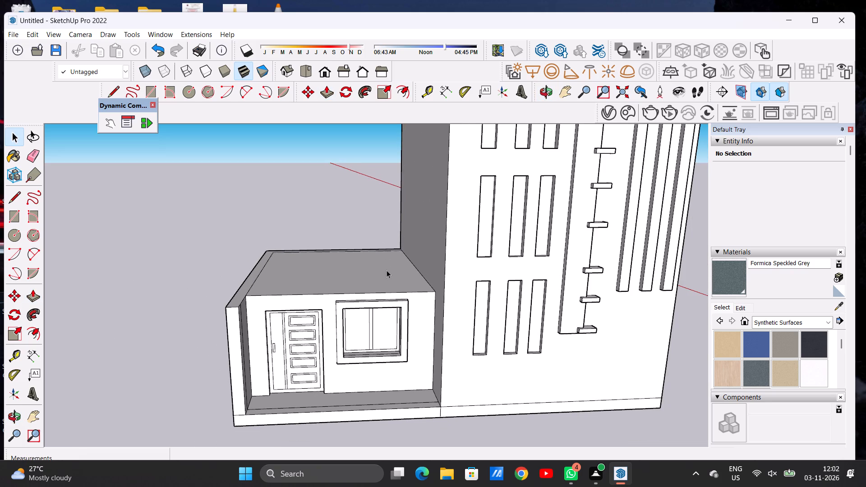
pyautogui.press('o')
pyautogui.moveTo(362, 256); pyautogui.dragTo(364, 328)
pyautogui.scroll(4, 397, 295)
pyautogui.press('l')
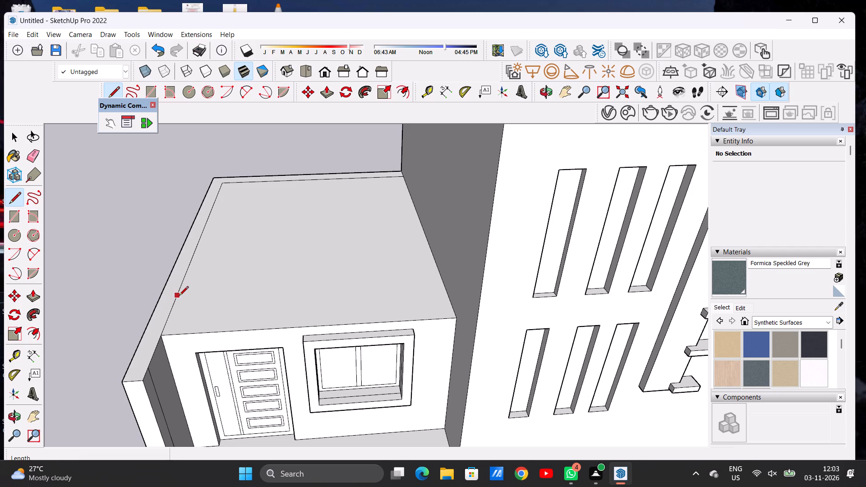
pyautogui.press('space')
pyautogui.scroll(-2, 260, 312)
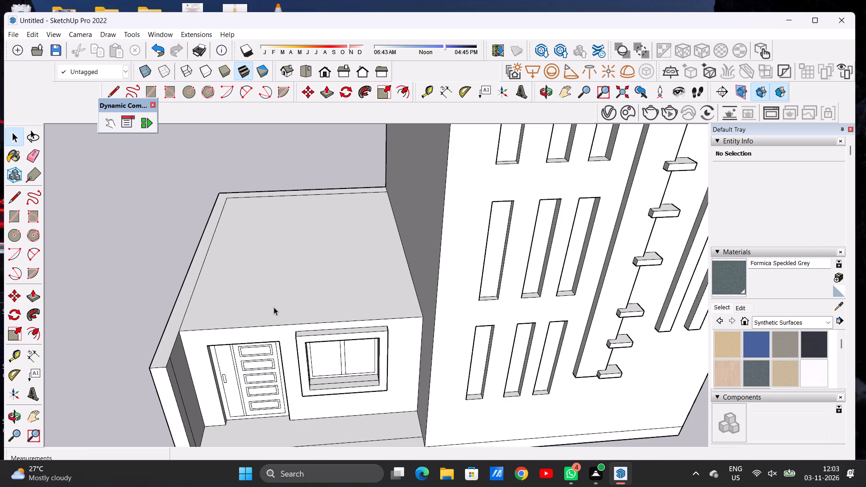
# Push/Pull the side extension's roof face up about 15' 7/16" to form an upper storey beside the main building.
pyautogui.press('p')
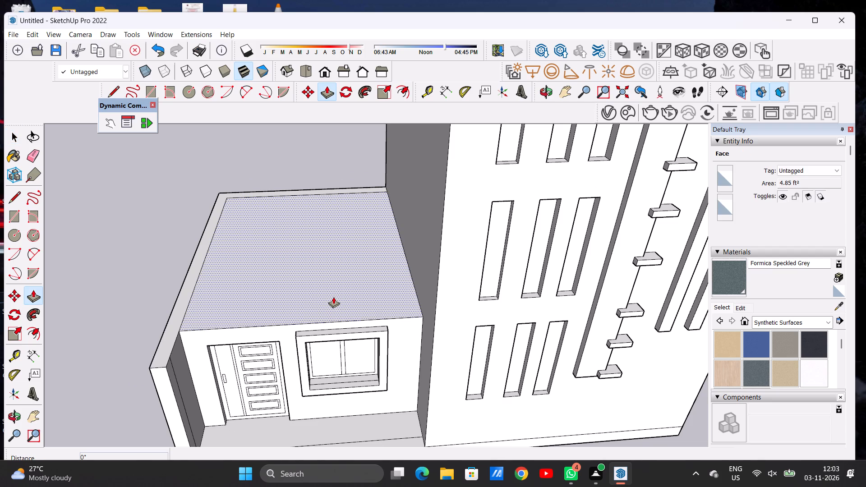
pyautogui.click(333, 297)
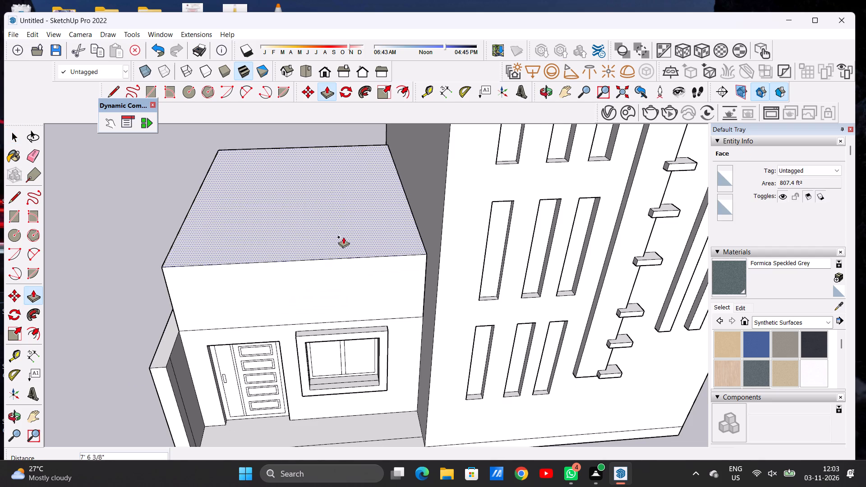
pyautogui.scroll(-14, 348, 258)
pyautogui.scroll(1, 378, 230)
pyautogui.scroll(-1, 378, 230)
pyautogui.scroll(3, 378, 230)
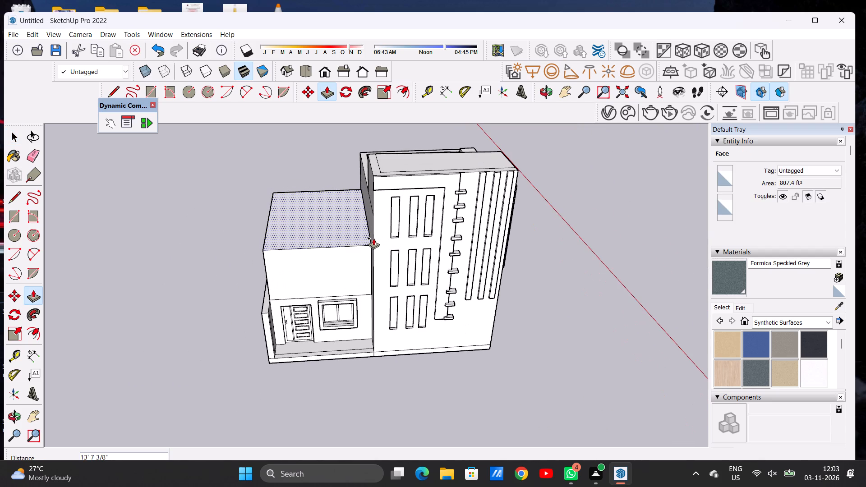
pyautogui.click(372, 233)
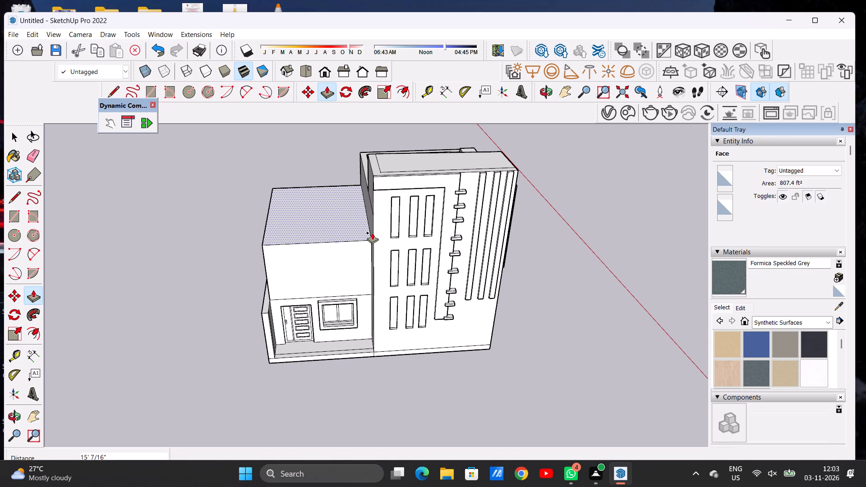
pyautogui.press('space')
# Examine the extension's raised upper storey against the main building from the front and the outer side.
pyautogui.write('O')
pyautogui.scroll(-8, 311, 251)
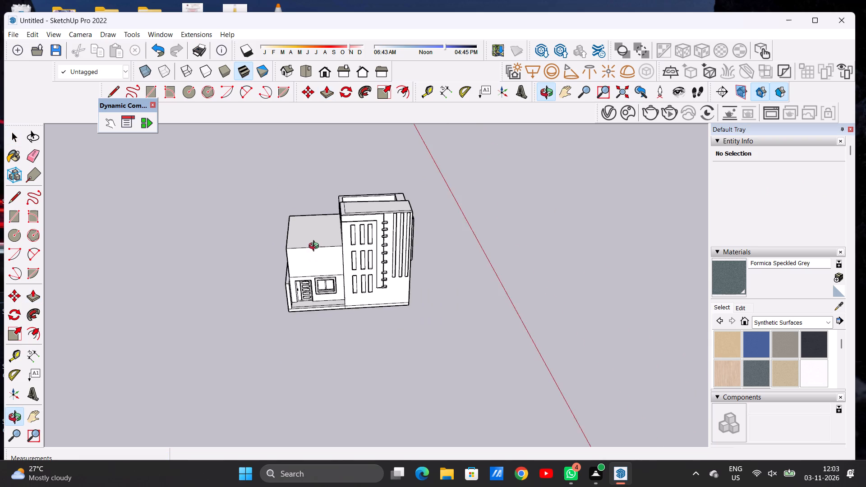
pyautogui.moveTo(316, 245); pyautogui.dragTo(422, 166)
pyautogui.moveTo(396, 257); pyautogui.dragTo(283, 229)
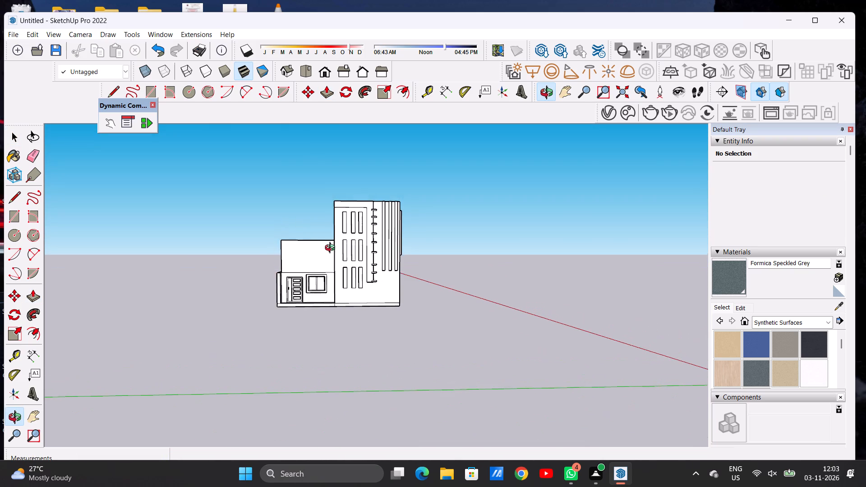
pyautogui.scroll(5, 332, 249)
pyautogui.moveTo(308, 251); pyautogui.dragTo(309, 259)
pyautogui.scroll(6, 289, 262)
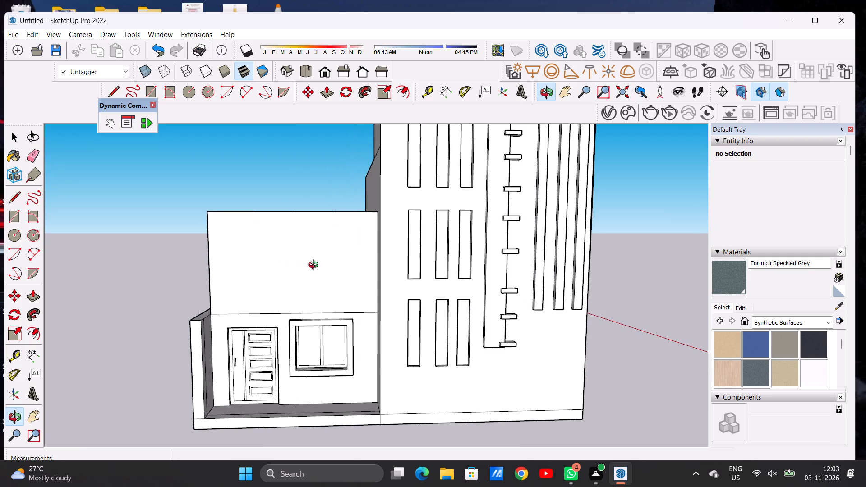
pyautogui.scroll(-5, 315, 266)
pyautogui.moveTo(250, 277); pyautogui.dragTo(290, 317)
pyautogui.scroll(5, 263, 310)
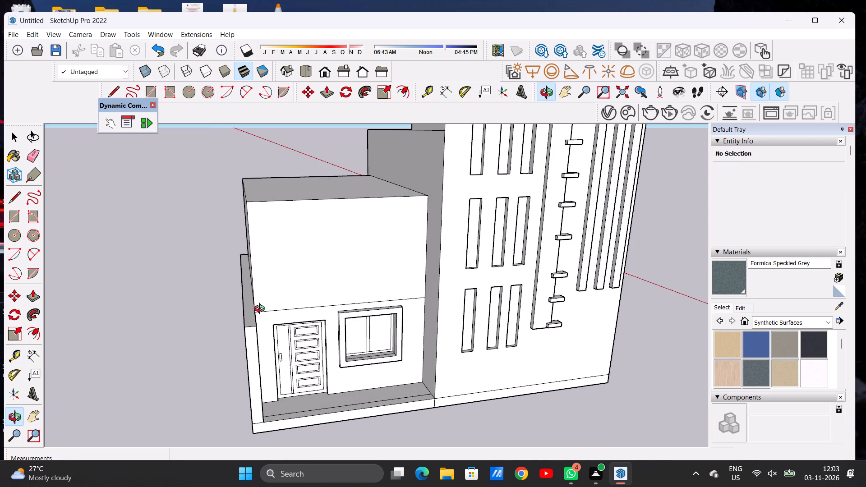
pyautogui.moveTo(256, 310); pyautogui.dragTo(269, 299)
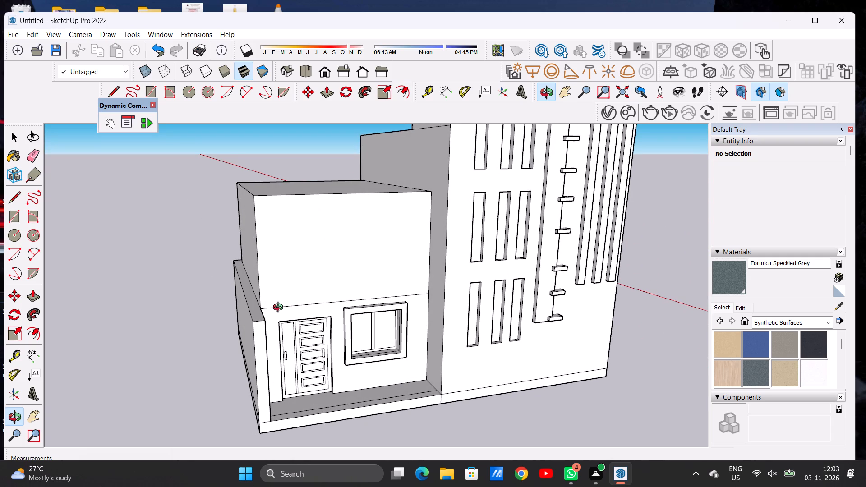
pyautogui.scroll(-1, 280, 308)
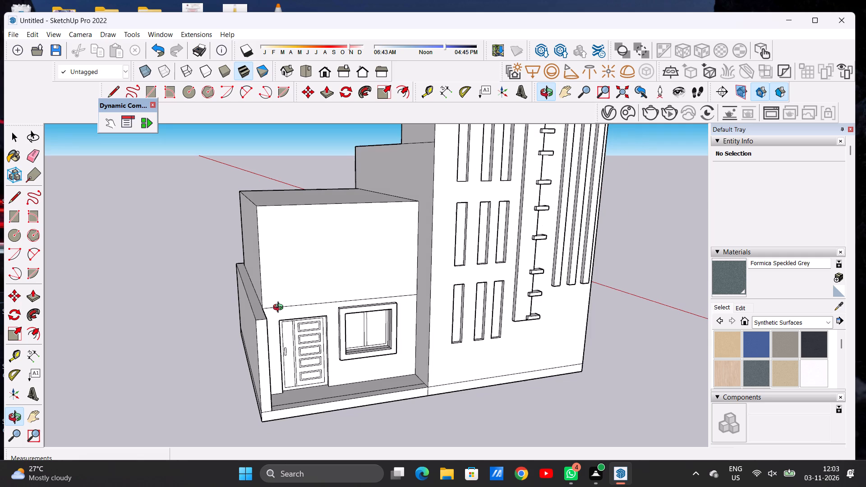
pyautogui.moveTo(296, 297); pyautogui.dragTo(314, 293)
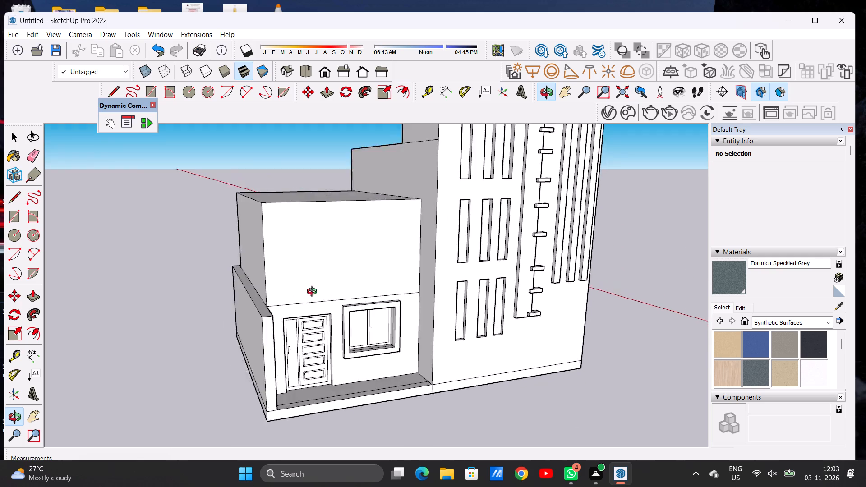
pyautogui.moveTo(314, 293); pyautogui.dragTo(341, 316)
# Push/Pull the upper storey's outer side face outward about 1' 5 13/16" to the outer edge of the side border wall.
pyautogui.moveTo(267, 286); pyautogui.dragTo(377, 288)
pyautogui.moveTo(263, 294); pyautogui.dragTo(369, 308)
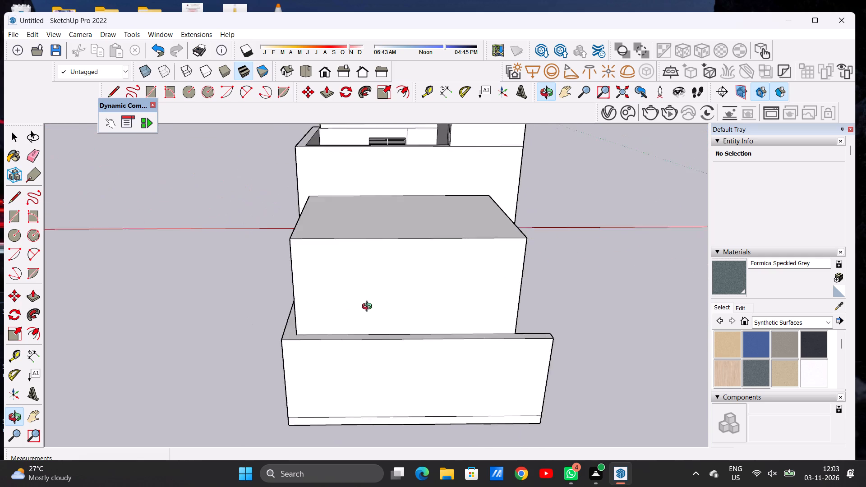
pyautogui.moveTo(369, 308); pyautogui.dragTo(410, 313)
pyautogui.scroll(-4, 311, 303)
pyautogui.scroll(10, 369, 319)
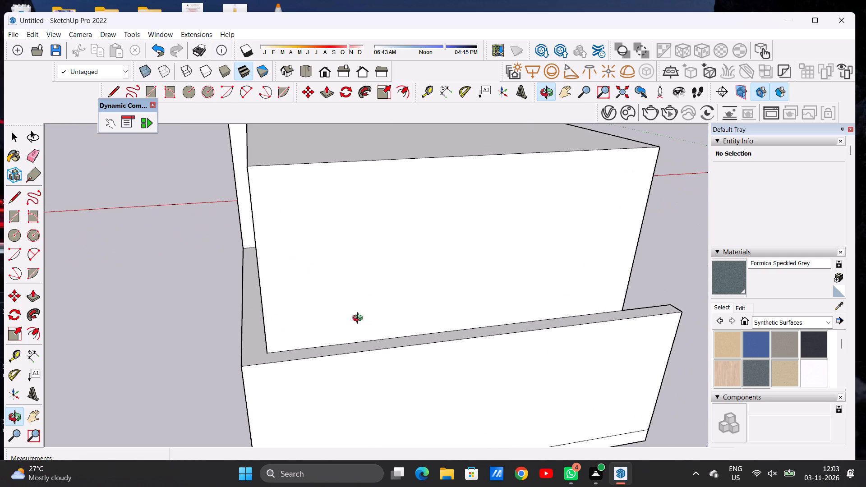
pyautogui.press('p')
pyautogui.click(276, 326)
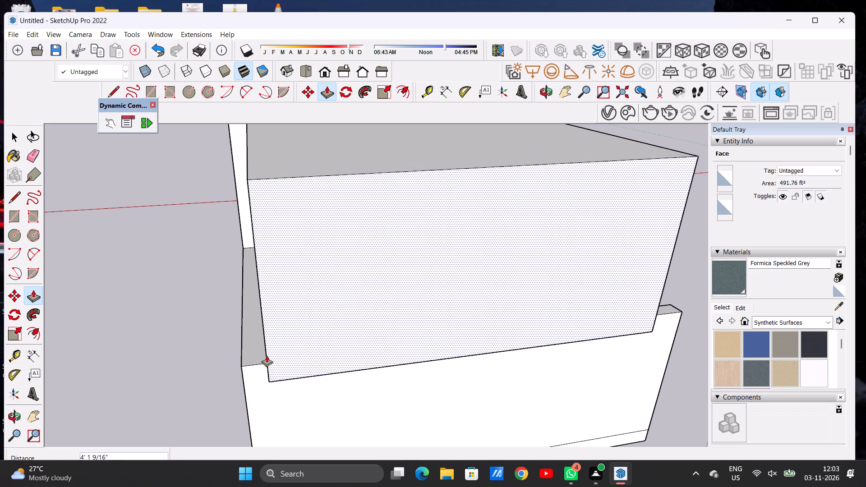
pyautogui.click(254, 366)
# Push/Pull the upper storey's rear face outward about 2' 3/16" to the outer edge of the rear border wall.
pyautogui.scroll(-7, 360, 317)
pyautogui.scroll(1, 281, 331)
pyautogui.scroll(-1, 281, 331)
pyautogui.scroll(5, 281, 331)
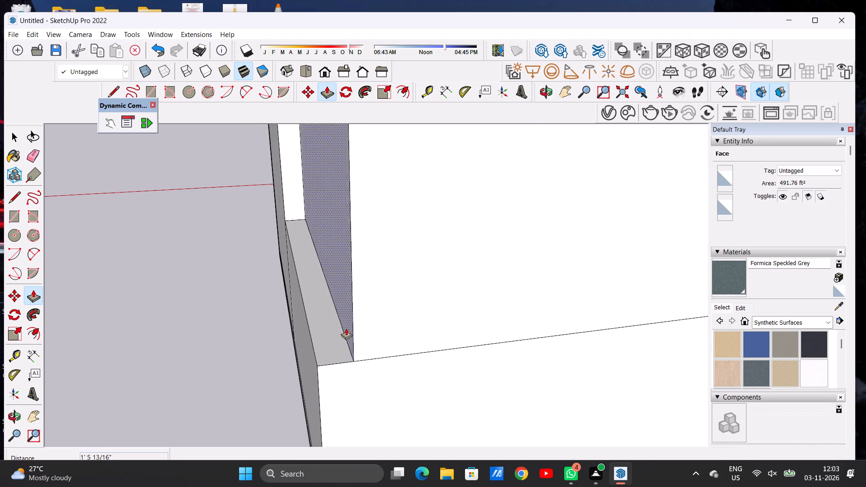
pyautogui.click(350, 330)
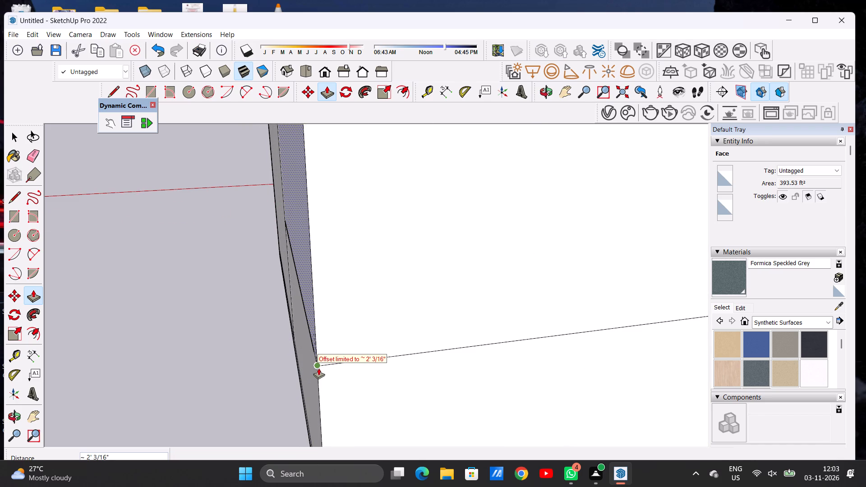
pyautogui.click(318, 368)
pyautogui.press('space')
# Examine the widened upper storey and the whole front of the building from several angles and distances.
pyautogui.write('O')
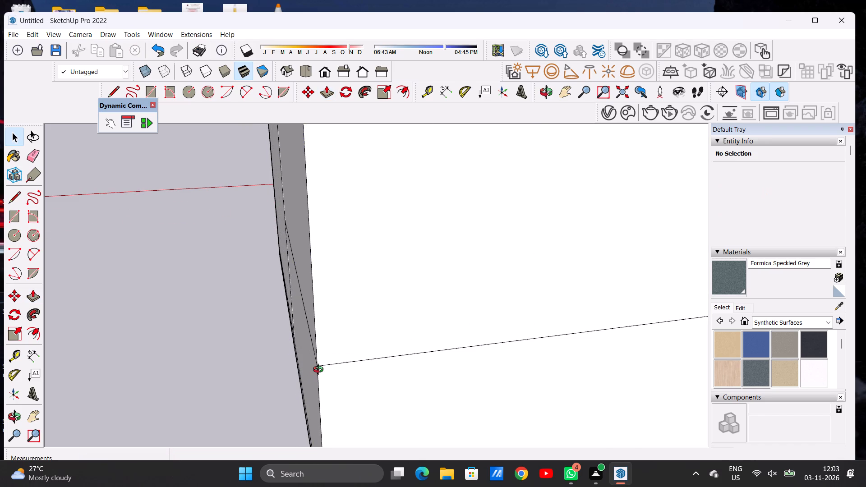
pyautogui.scroll(-10, 272, 378)
pyautogui.scroll(1, 288, 331)
pyautogui.scroll(-6, 289, 331)
pyautogui.moveTo(397, 341); pyautogui.dragTo(5, 255)
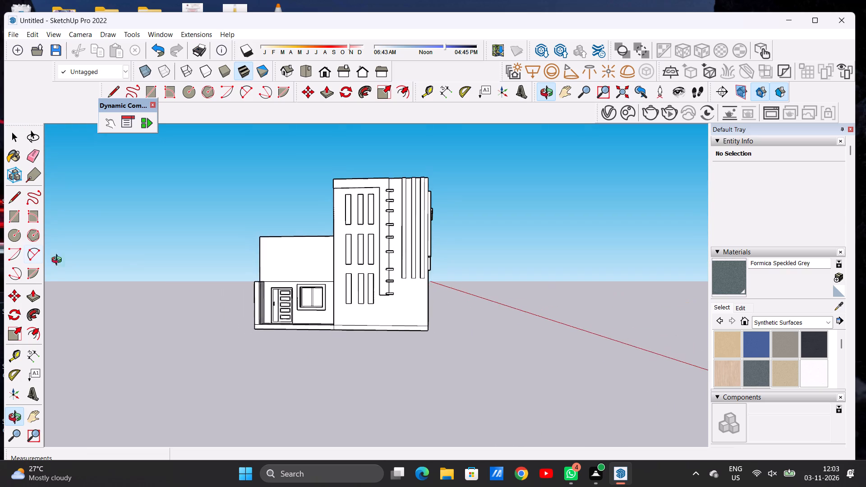
pyautogui.moveTo(156, 266); pyautogui.dragTo(212, 301)
pyautogui.scroll(-5, 382, 322)
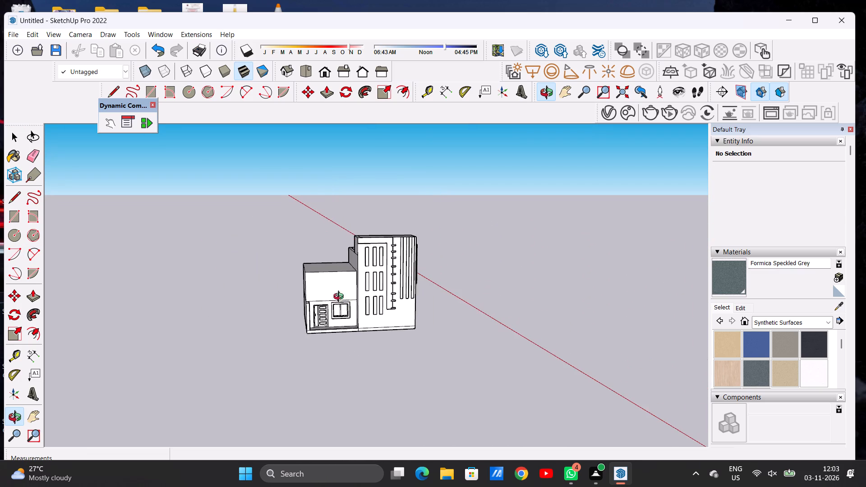
pyautogui.scroll(6, 337, 294)
pyautogui.scroll(-1, 334, 289)
pyautogui.moveTo(329, 293); pyautogui.dragTo(321, 287)
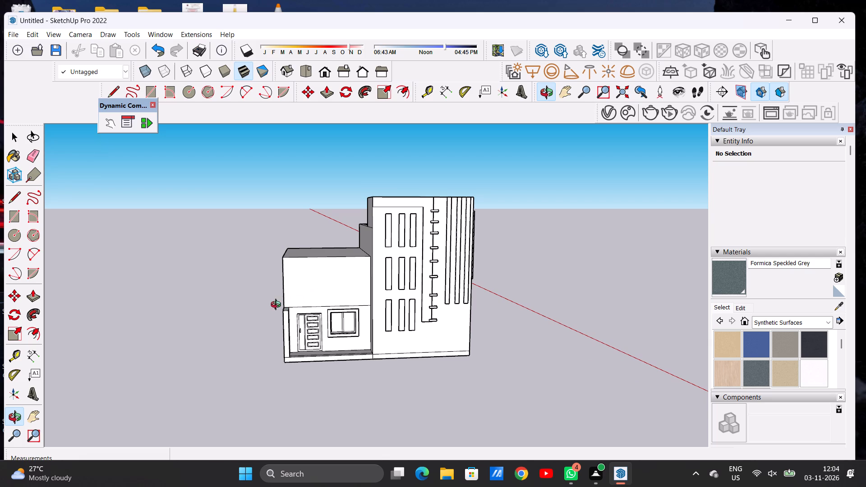
pyautogui.scroll(-3, 253, 308)
pyautogui.moveTo(312, 316); pyautogui.dragTo(299, 289)
pyautogui.scroll(1, 316, 285)
pyautogui.scroll(-1, 316, 285)
pyautogui.scroll(2, 316, 285)
pyautogui.scroll(-1, 316, 285)
pyautogui.scroll(2, 317, 285)
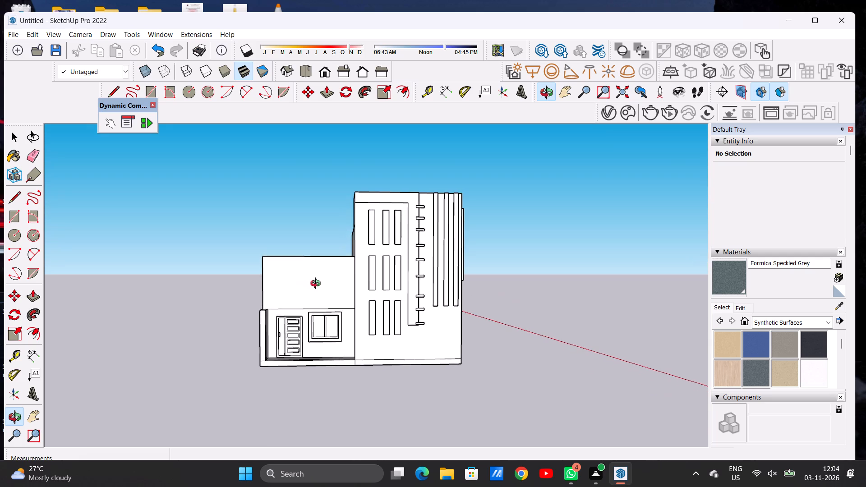
pyautogui.moveTo(320, 285); pyautogui.dragTo(329, 306)
pyautogui.scroll(3, 320, 297)
pyautogui.scroll(-1, 320, 297)
pyautogui.scroll(2, 320, 297)
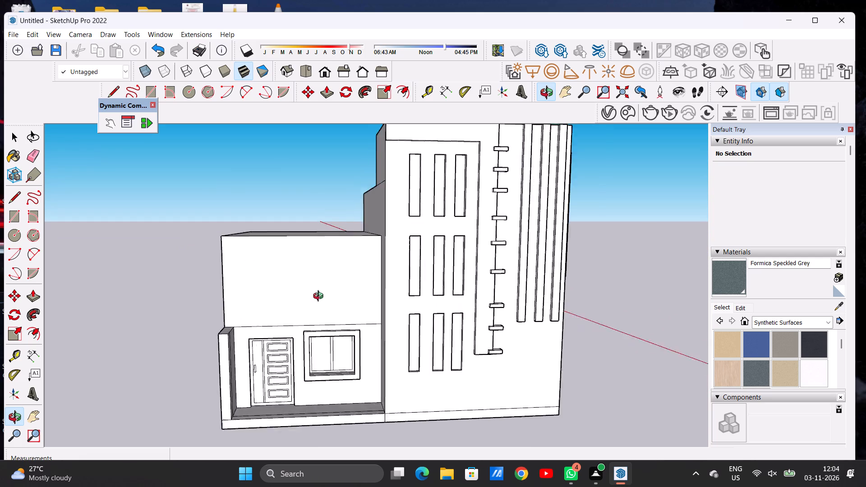
pyautogui.scroll(1, 320, 297)
pyautogui.moveTo(327, 308); pyautogui.dragTo(298, 287)
pyautogui.moveTo(282, 283); pyautogui.dragTo(282, 286)
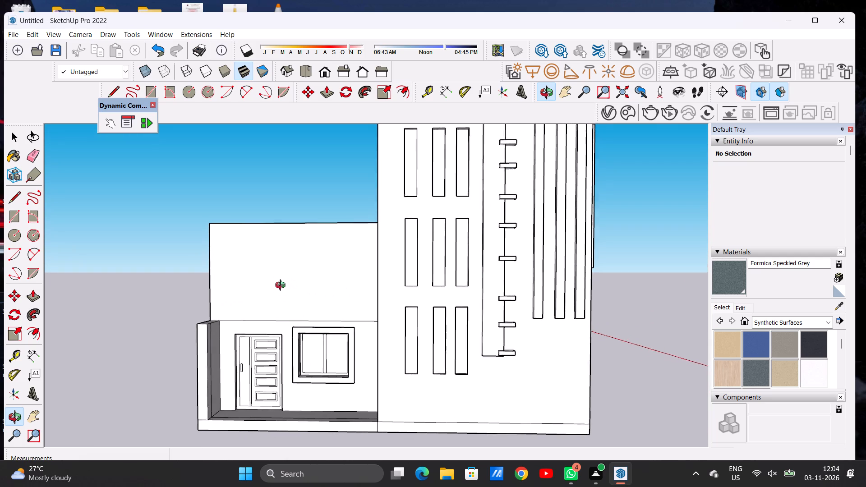
pyautogui.moveTo(282, 286); pyautogui.dragTo(281, 292)
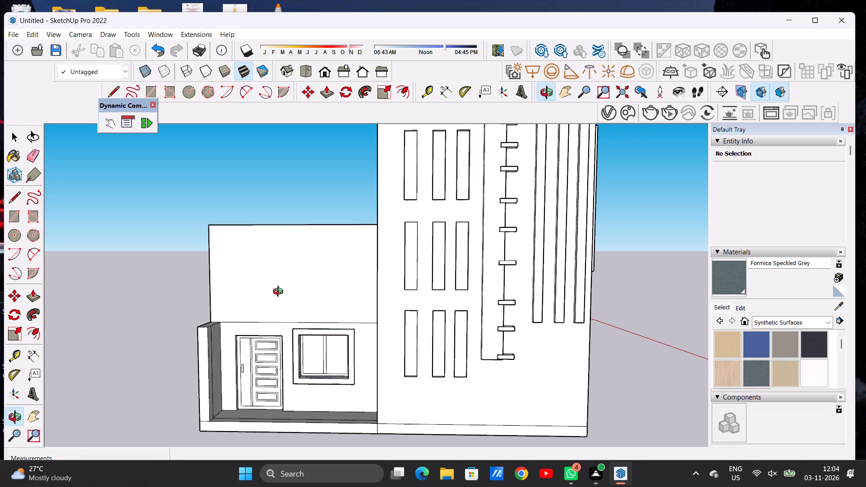
pyautogui.scroll(-7, 281, 292)
pyautogui.moveTo(281, 300); pyautogui.dragTo(235, 319)
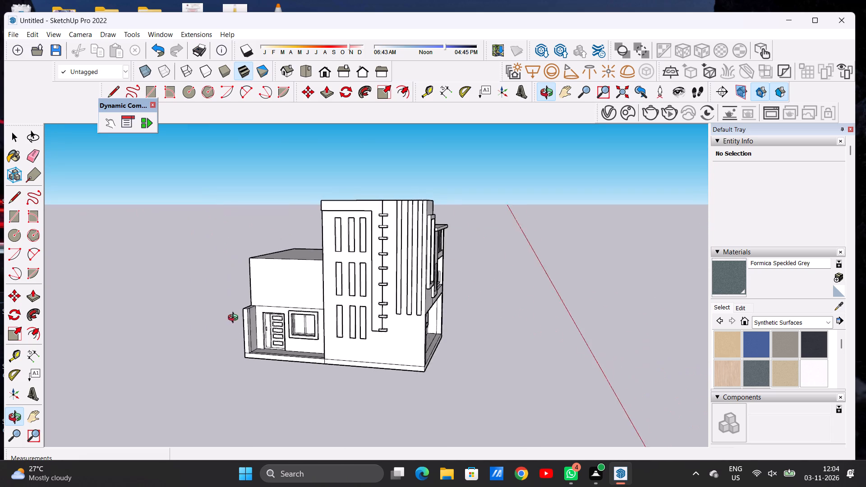
pyautogui.moveTo(235, 319); pyautogui.dragTo(262, 318)
pyautogui.scroll(4, 246, 298)
pyautogui.moveTo(264, 302); pyautogui.dragTo(309, 320)
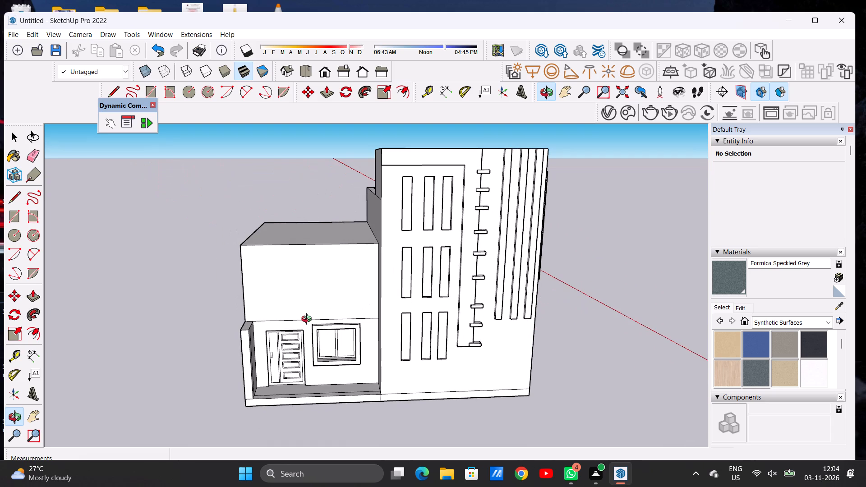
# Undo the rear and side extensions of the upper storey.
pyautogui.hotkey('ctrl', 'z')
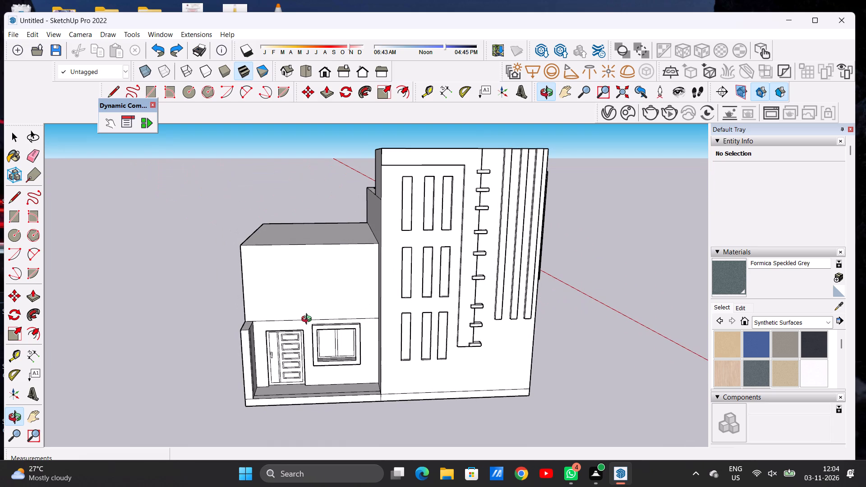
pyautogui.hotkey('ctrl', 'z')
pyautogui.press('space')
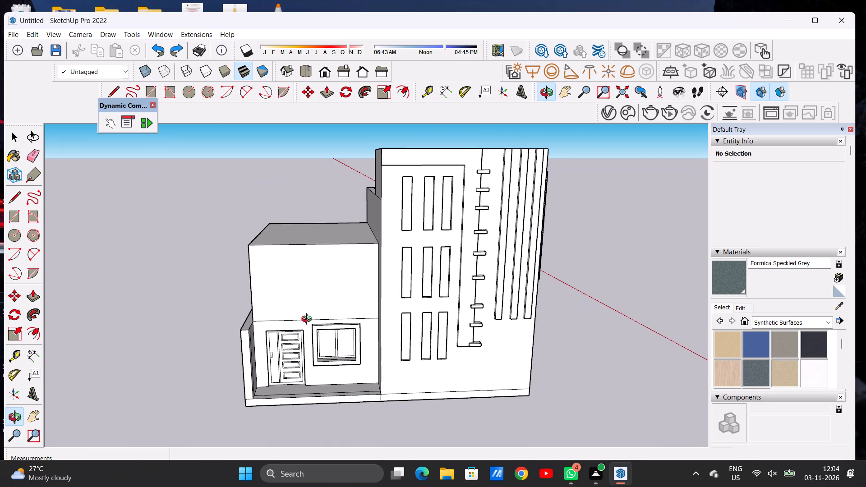
# Examine the side extension with its upper storey and the building's main front from different angles and distances.
pyautogui.scroll(-3, 282, 328)
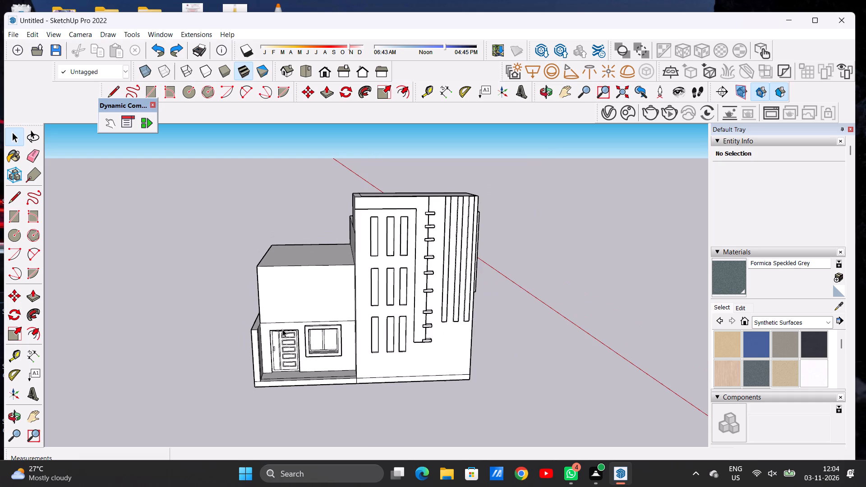
pyautogui.scroll(4, 295, 307)
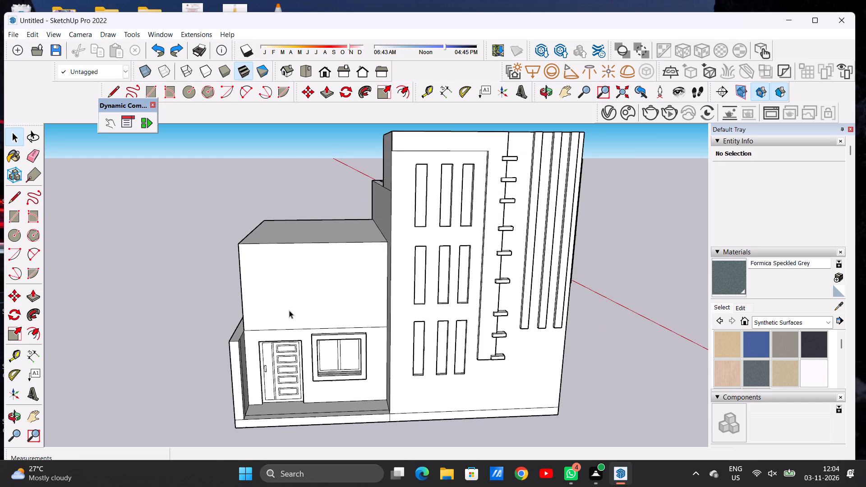
pyautogui.scroll(-2, 294, 320)
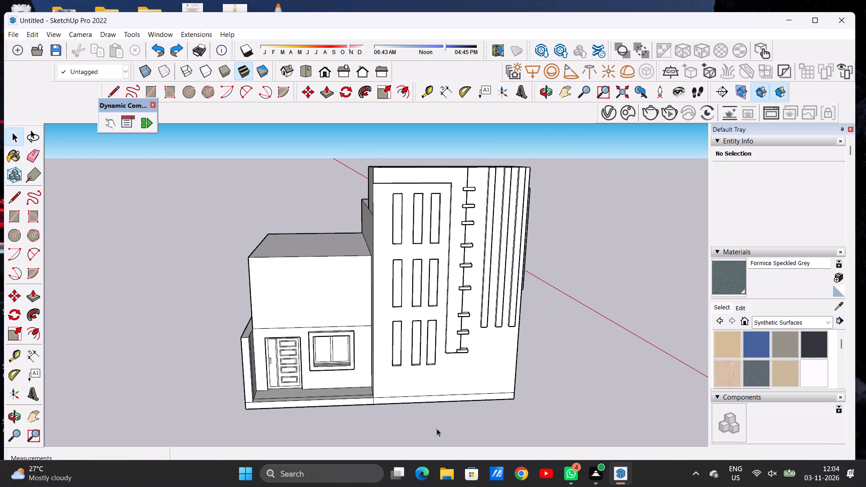
pyautogui.press('o')
pyautogui.scroll(-8, 246, 272)
pyautogui.scroll(6, 282, 284)
pyautogui.moveTo(289, 294); pyautogui.dragTo(287, 248)
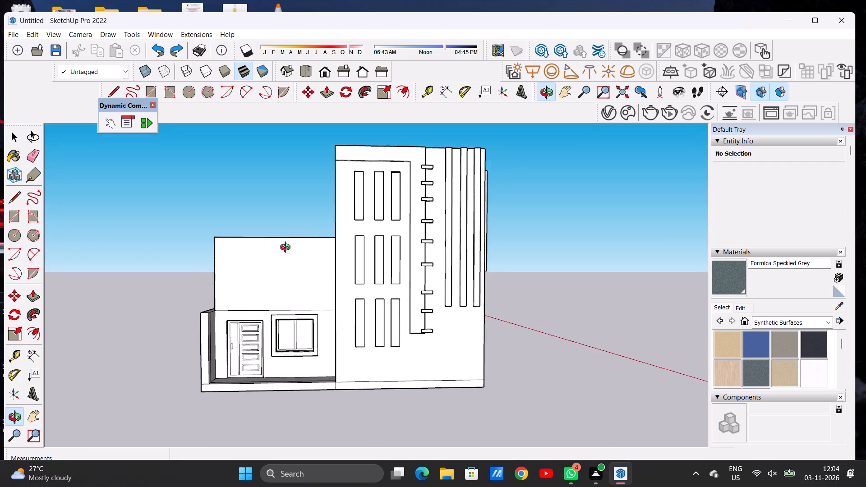
pyautogui.moveTo(287, 248); pyautogui.dragTo(269, 267)
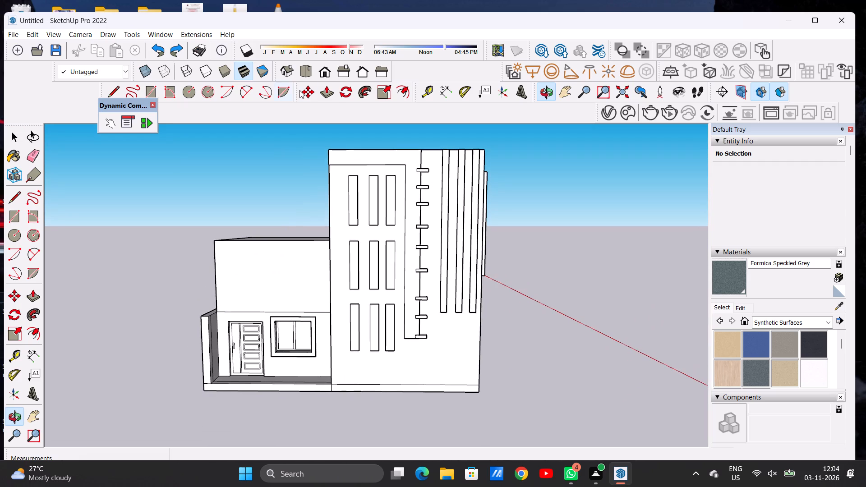
pyautogui.click(319, 70)
pyautogui.scroll(-3, 310, 282)
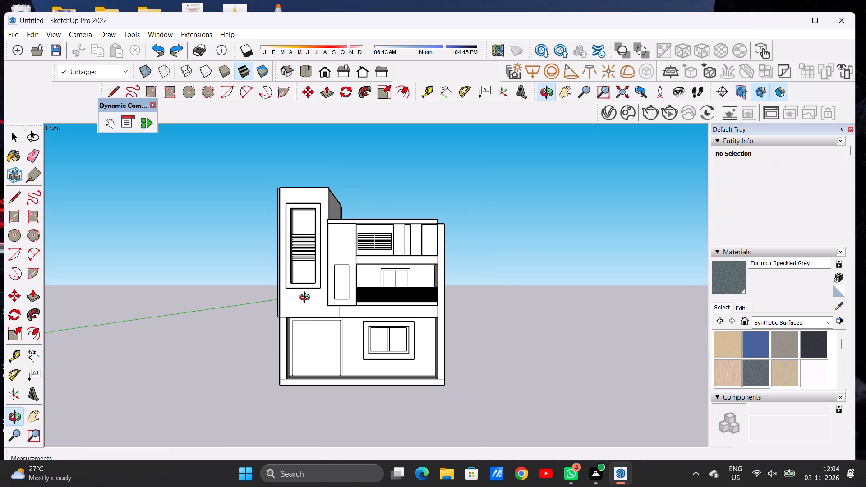
pyautogui.scroll(-1, 307, 299)
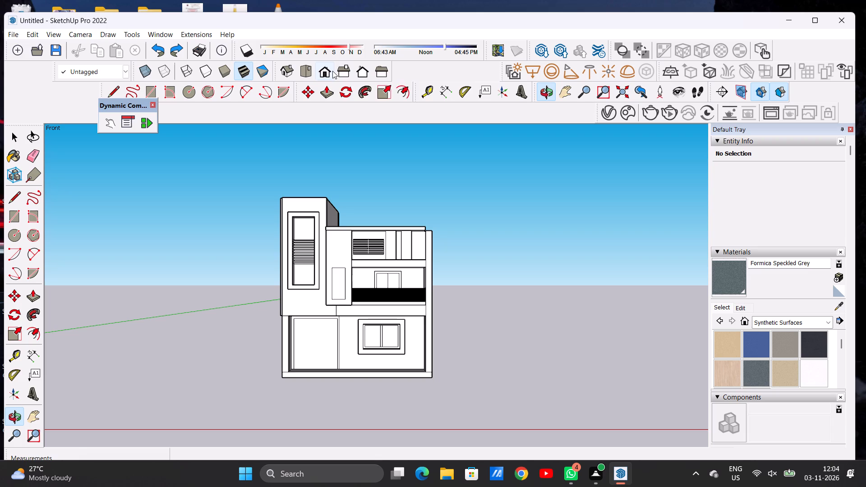
# Draw a door rectangle about 7' 6" by 12' 2" on the upper storey's front wall, above the ground-floor door, starting on the floor line.
pyautogui.click(383, 71)
pyautogui.scroll(2, 312, 316)
pyautogui.scroll(-1, 318, 311)
pyautogui.scroll(10, 320, 308)
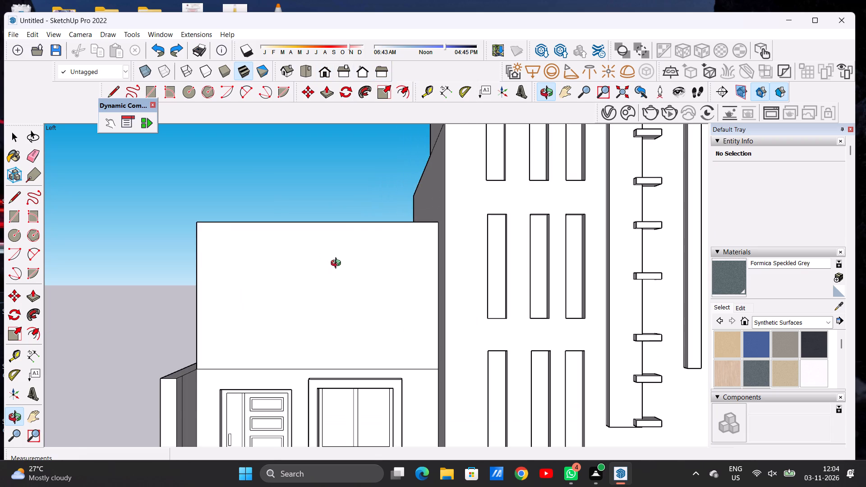
pyautogui.scroll(-4, 334, 282)
pyautogui.moveTo(337, 296); pyautogui.dragTo(333, 308)
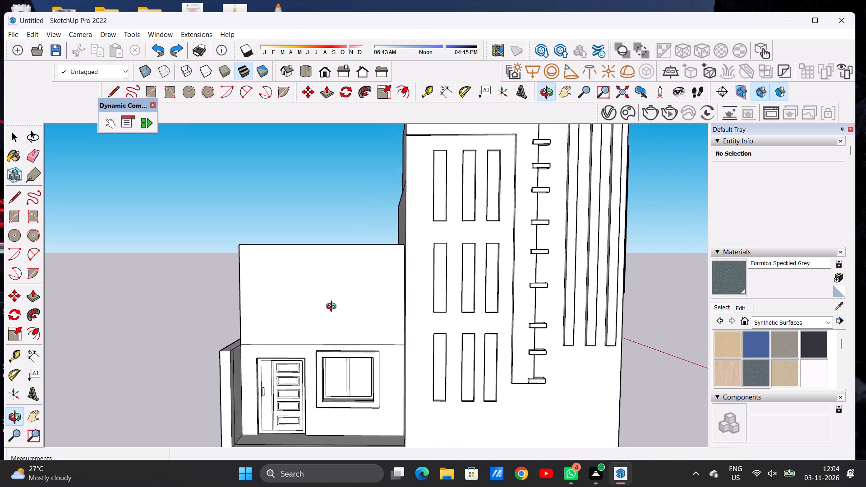
pyautogui.moveTo(333, 308); pyautogui.dragTo(340, 303)
pyautogui.scroll(4, 353, 302)
pyautogui.moveTo(351, 302); pyautogui.dragTo(344, 300)
pyautogui.click(344, 300)
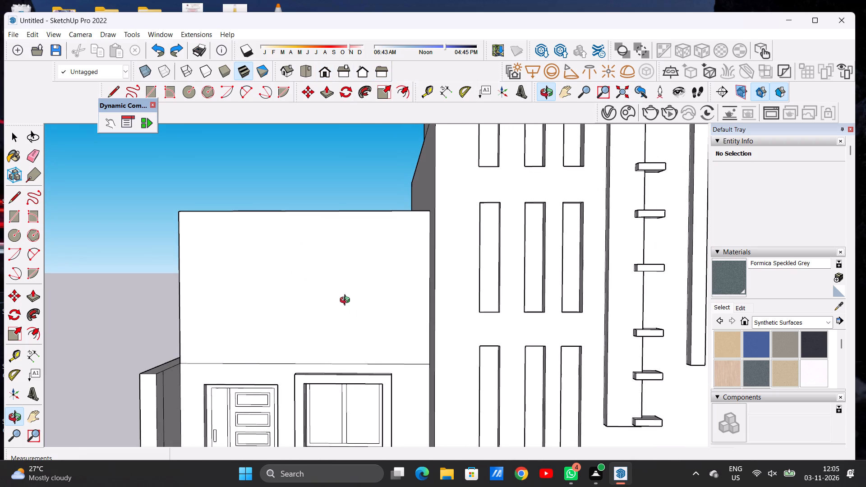
pyautogui.press('space')
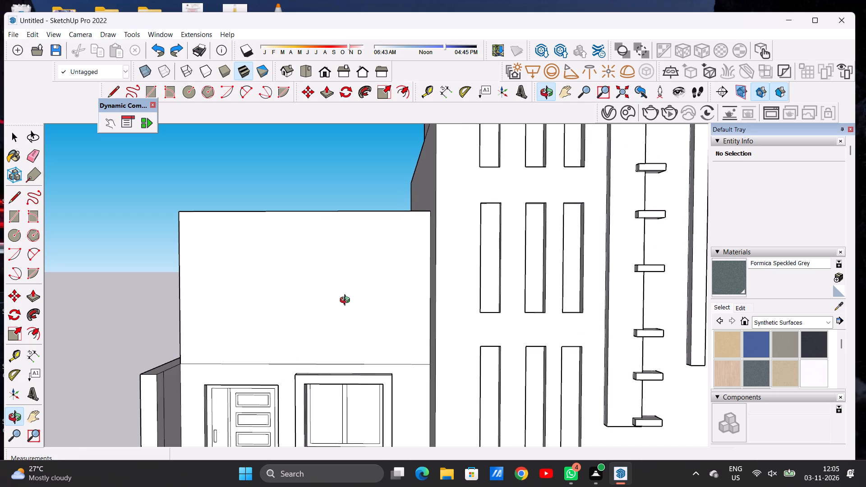
pyautogui.press('r')
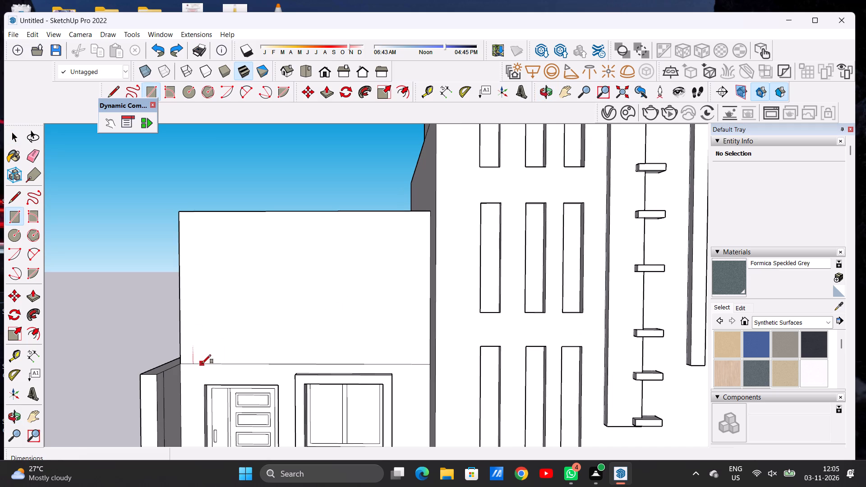
pyautogui.click(202, 363)
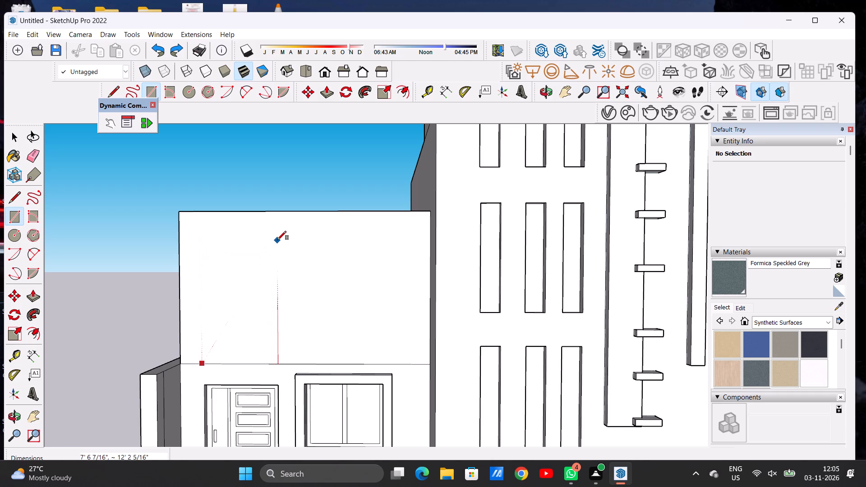
pyautogui.click(277, 240)
pyautogui.press('space')
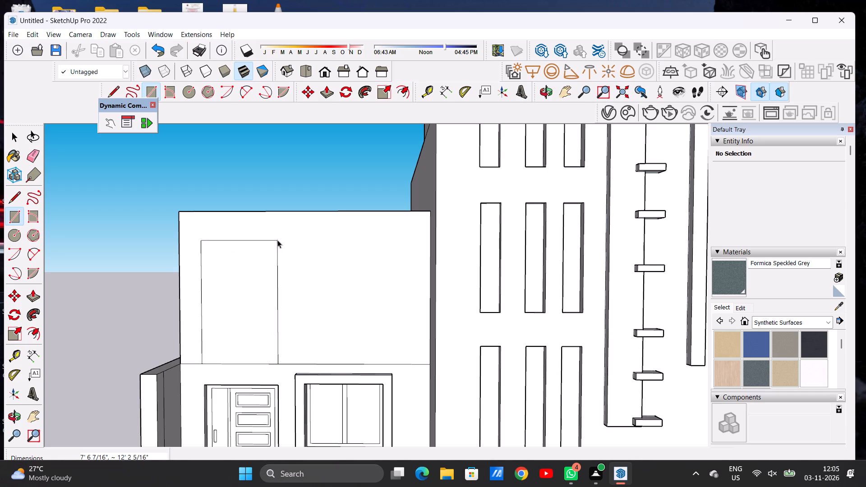
# Draw a window rectangle about 9' 8" square beside the door outline on the upper storey's front wall.
pyautogui.scroll(-6, 225, 274)
pyautogui.scroll(6, 274, 273)
pyautogui.press('r')
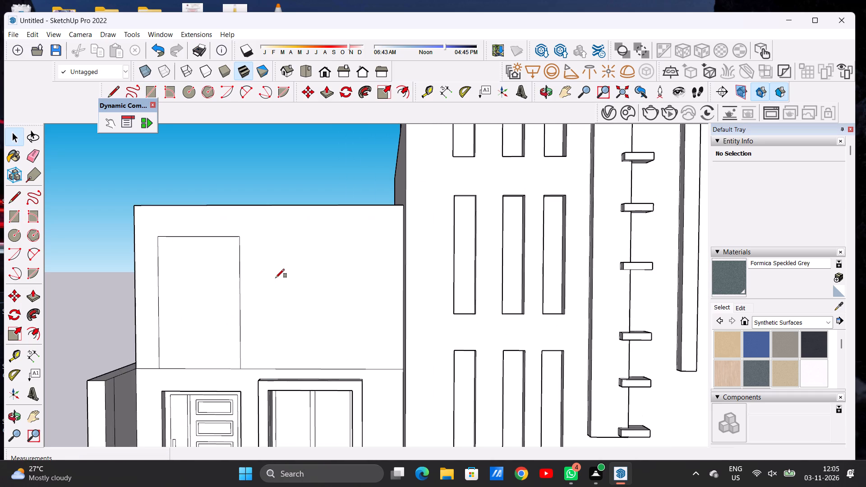
pyautogui.scroll(5, 276, 278)
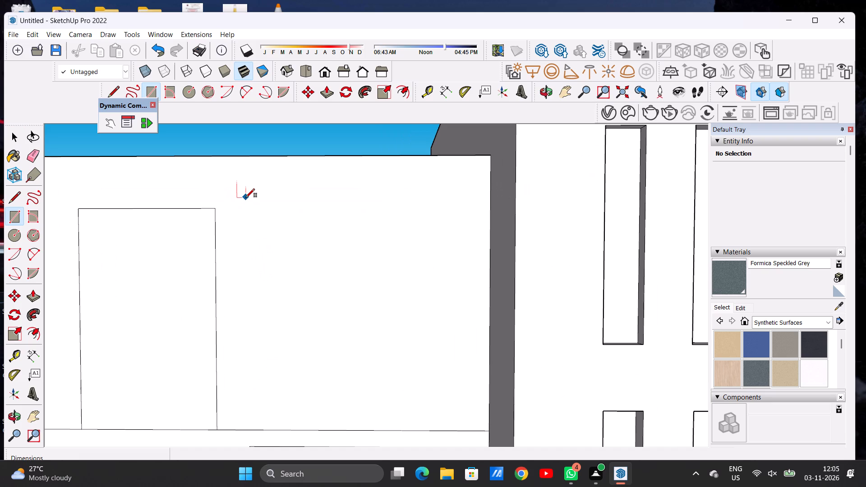
pyautogui.click(249, 193)
pyautogui.scroll(-10, 367, 189)
pyautogui.click(396, 284)
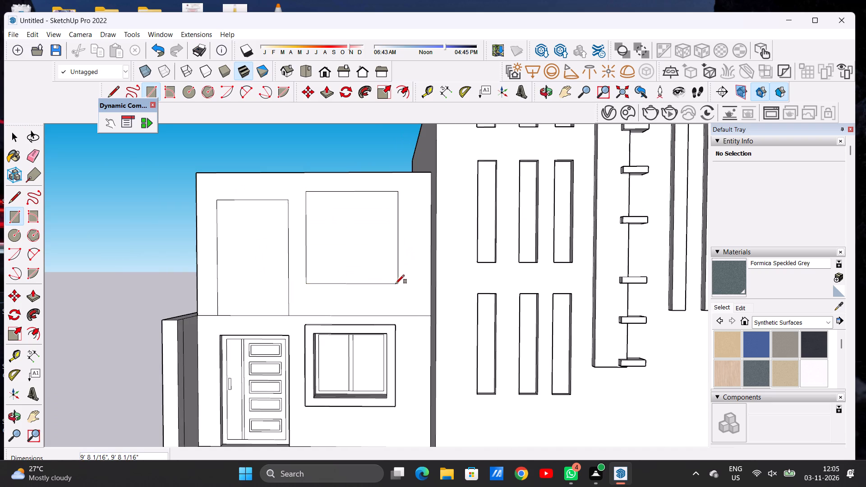
pyautogui.press('space')
pyautogui.scroll(-7, 257, 321)
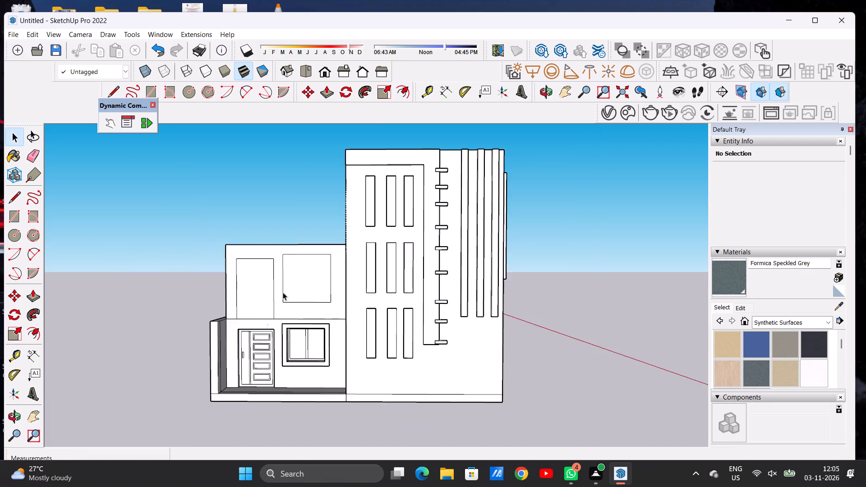
# Offset the upper window rectangle inward about 1' to outline its frame.
pyautogui.scroll(12, 296, 274)
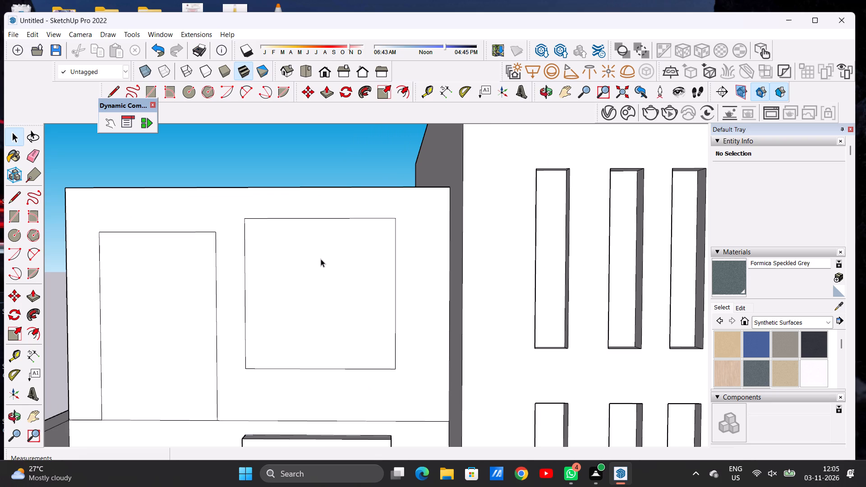
pyautogui.scroll(-10, 235, 330)
pyautogui.scroll(3, 260, 310)
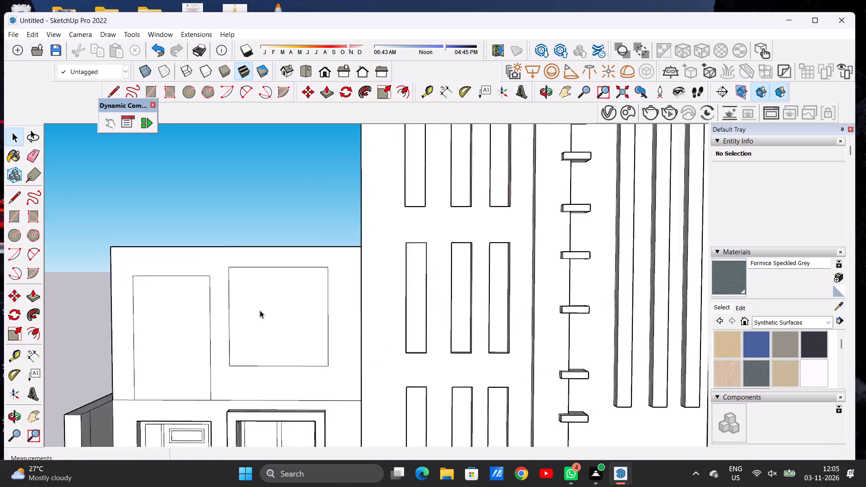
pyautogui.scroll(3, 260, 310)
pyautogui.scroll(-6, 253, 310)
pyautogui.scroll(4, 282, 305)
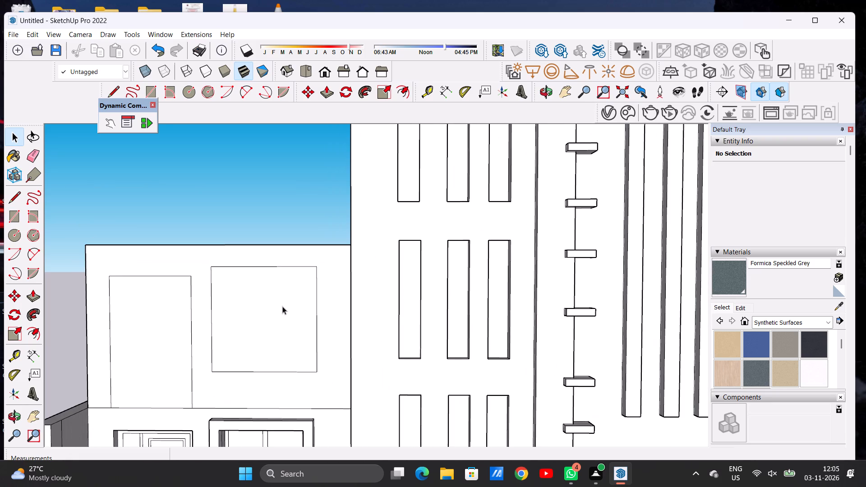
pyautogui.write('OF')
pyautogui.scroll(2, 241, 283)
pyautogui.scroll(-1, 241, 283)
pyautogui.scroll(1, 241, 283)
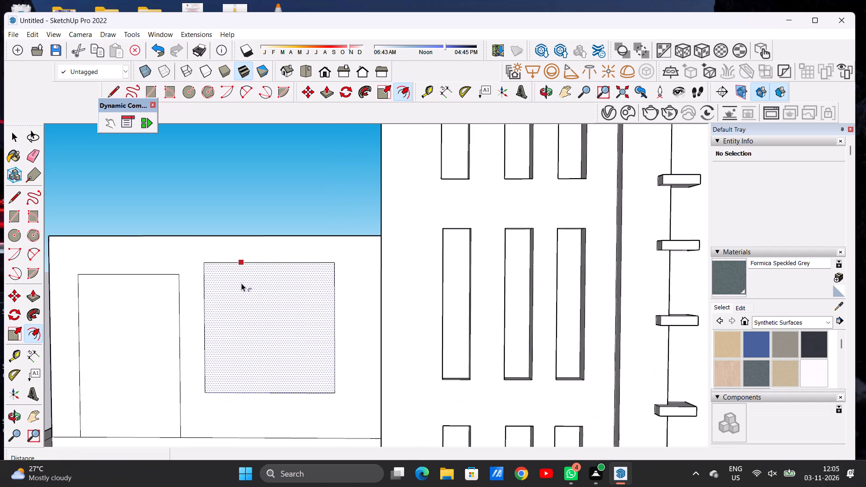
pyautogui.click(229, 272)
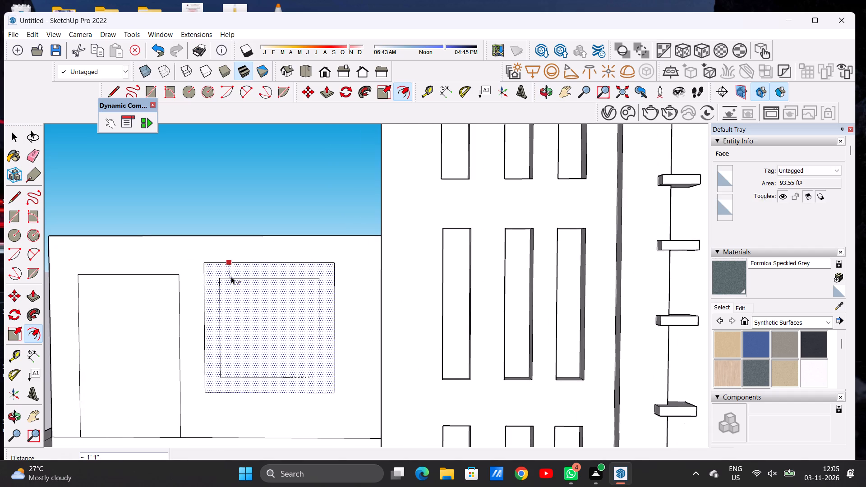
pyautogui.click(231, 276)
pyautogui.press('space')
# Push/Pull the upper window's inner face inward about 10 9/16" to recess the opening.
pyautogui.write('O')
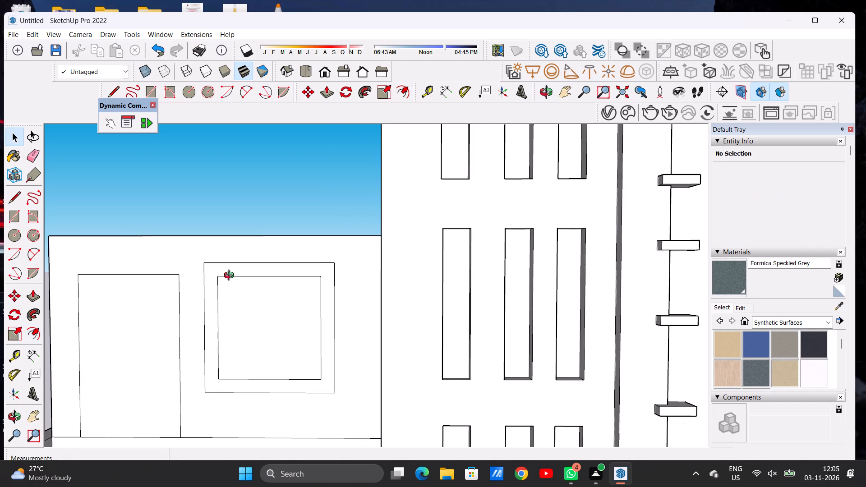
pyautogui.scroll(-5, 213, 299)
pyautogui.moveTo(246, 327); pyautogui.dragTo(165, 392)
pyautogui.scroll(2, 255, 305)
pyautogui.scroll(-2, 255, 311)
pyautogui.scroll(5, 255, 315)
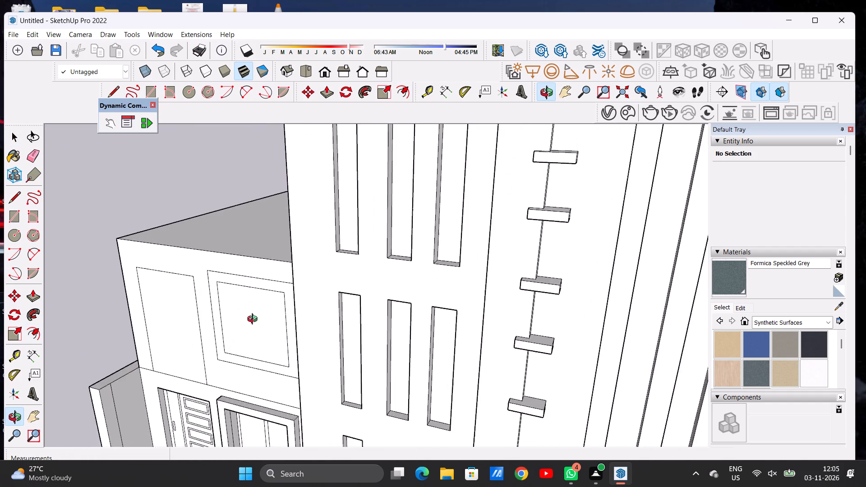
pyautogui.scroll(3, 254, 320)
pyautogui.scroll(-1, 254, 320)
pyautogui.press('p')
pyautogui.scroll(6, 228, 331)
pyautogui.click(224, 337)
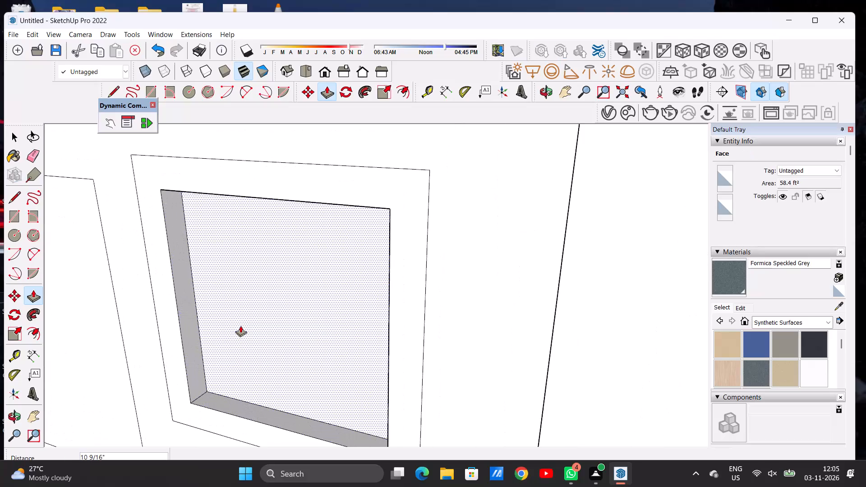
pyautogui.click(240, 326)
pyautogui.press('space')
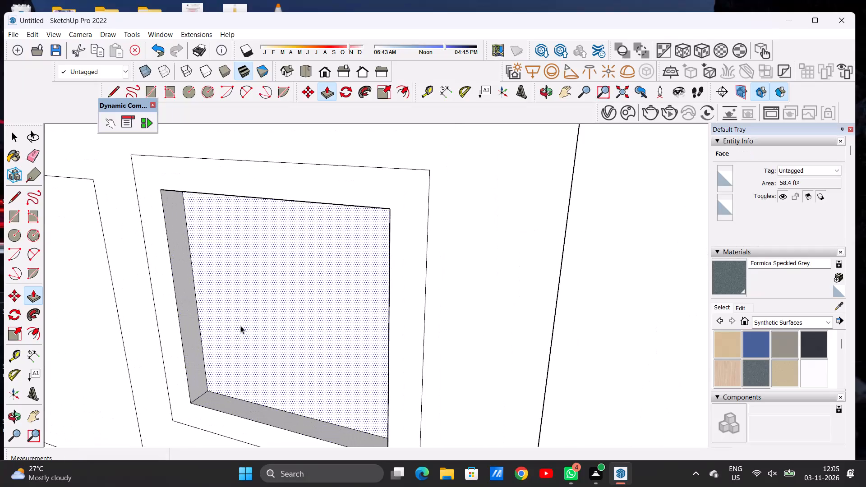
# Push/Pull the upper window's frame face outward about 8 3/16" from the wall.
pyautogui.write('P')
pyautogui.scroll(-6, 309, 264)
pyautogui.scroll(5, 363, 224)
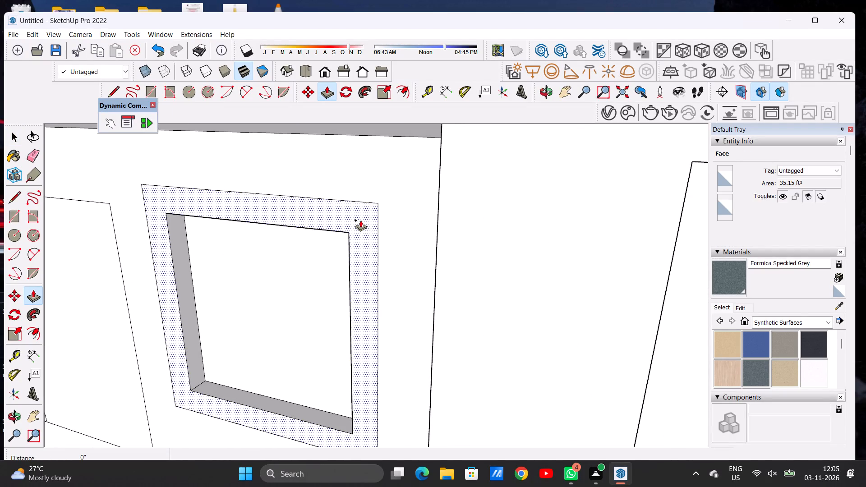
pyautogui.click(360, 220)
pyautogui.click(357, 238)
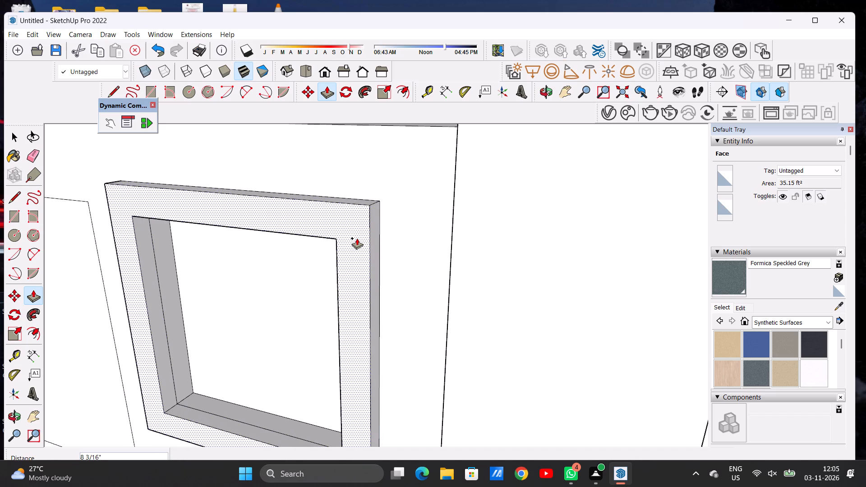
pyautogui.press('space')
# Examine the upper window frame and door outline against the ground-floor door and window below.
pyautogui.write('O')
pyautogui.scroll(-8, 286, 256)
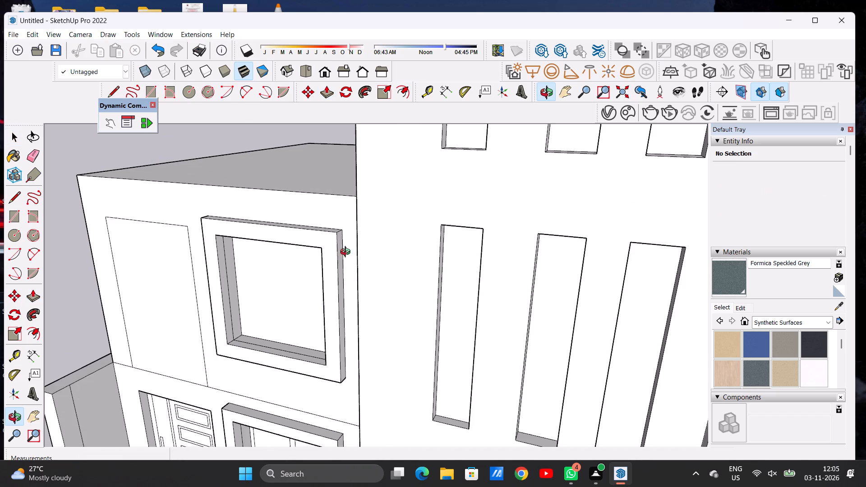
pyautogui.moveTo(230, 298); pyautogui.dragTo(296, 254)
pyautogui.scroll(-4, 333, 259)
pyautogui.scroll(1, 340, 259)
pyautogui.scroll(-6, 341, 259)
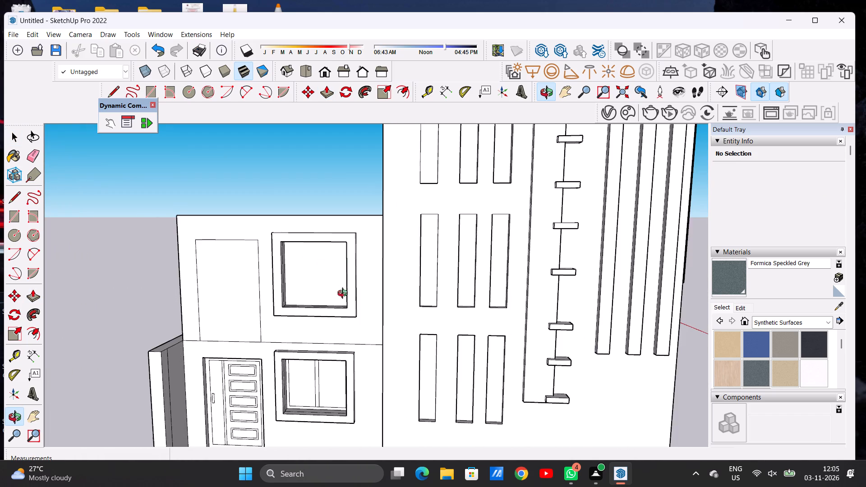
pyautogui.moveTo(320, 304); pyautogui.dragTo(327, 302)
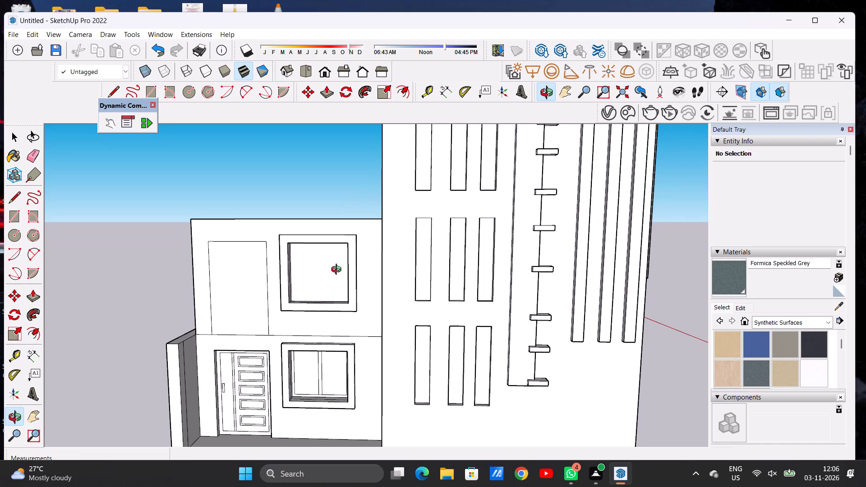
pyautogui.scroll(-5, 353, 259)
pyautogui.scroll(13, 296, 323)
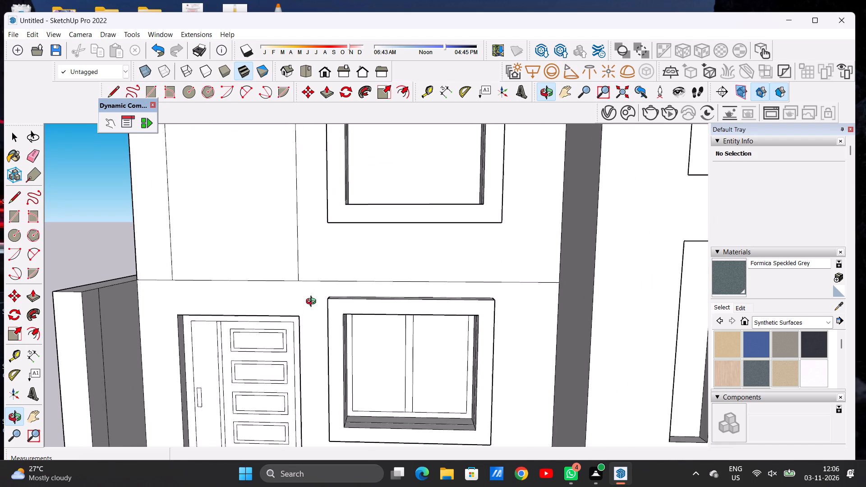
# Undo the upper window, the upper door outline and the upper storey above the side extension.
pyautogui.moveTo(301, 290); pyautogui.dragTo(256, 319)
pyautogui.scroll(-8, 343, 304)
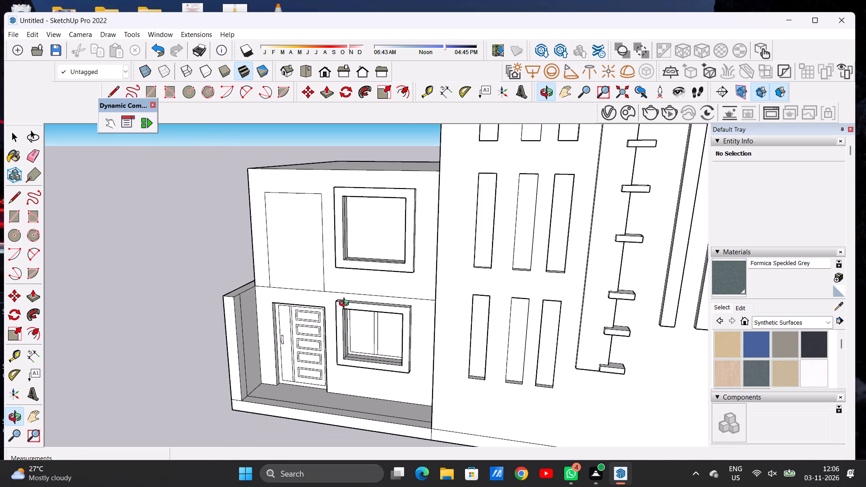
pyautogui.press('space')
pyautogui.hotkey('ctrl', 'z')
pyautogui.hotkey('ctrl', 'z')
pyautogui.hotkey('ctrl', 'z')
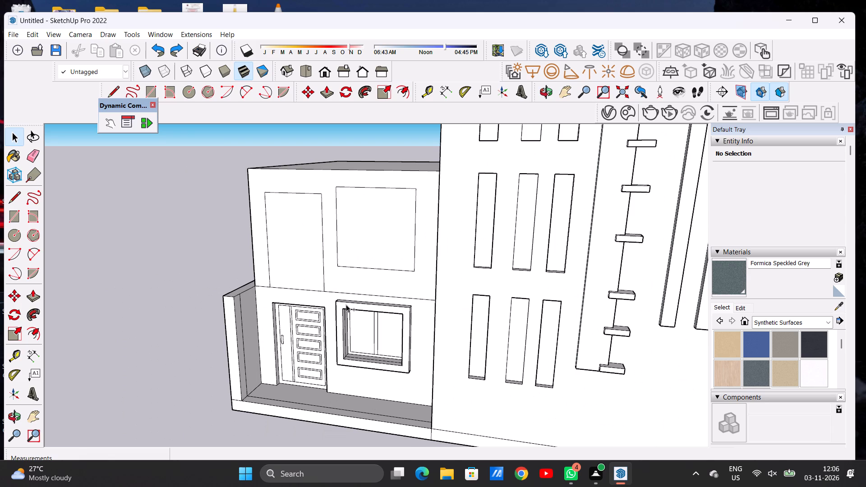
pyautogui.hotkey('ctrl', 'z')
pyautogui.hotkey('ctrl', 'z')
pyautogui.hotkey('ctrl', 'z')
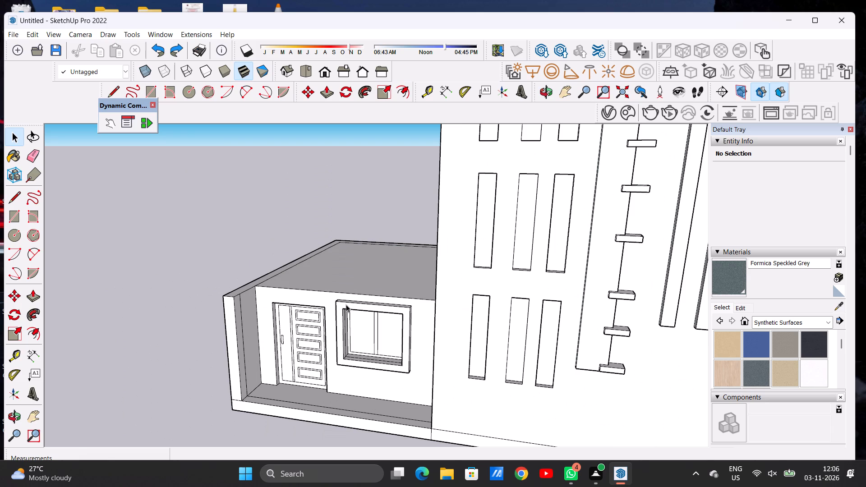
# Push/Pull the side extension's main roof face up about 1' 5 9/16" to form a slab.
pyautogui.press('o')
pyautogui.scroll(-7, 347, 303)
pyautogui.moveTo(292, 303); pyautogui.dragTo(406, 323)
pyautogui.scroll(8, 364, 294)
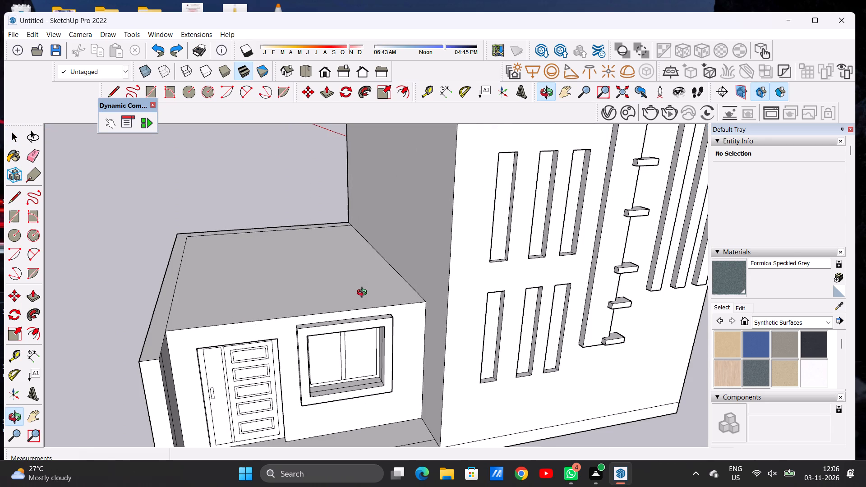
pyautogui.press('p')
pyautogui.scroll(4, 361, 291)
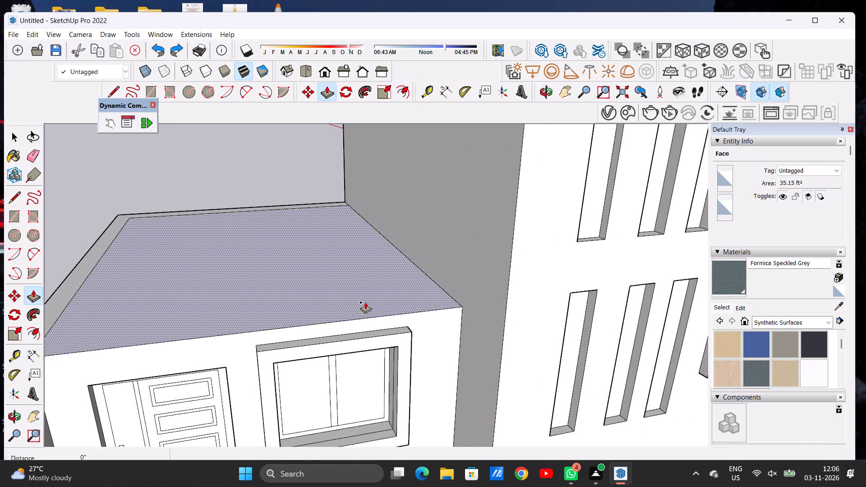
pyautogui.click(365, 302)
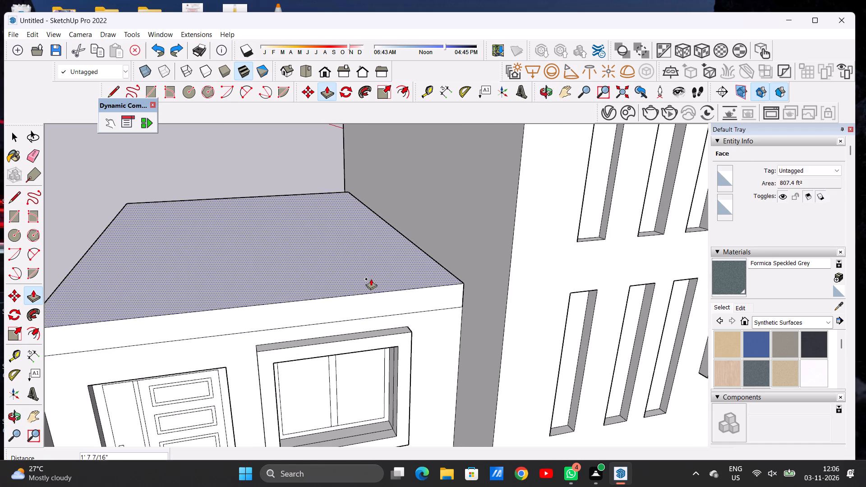
pyautogui.click(372, 281)
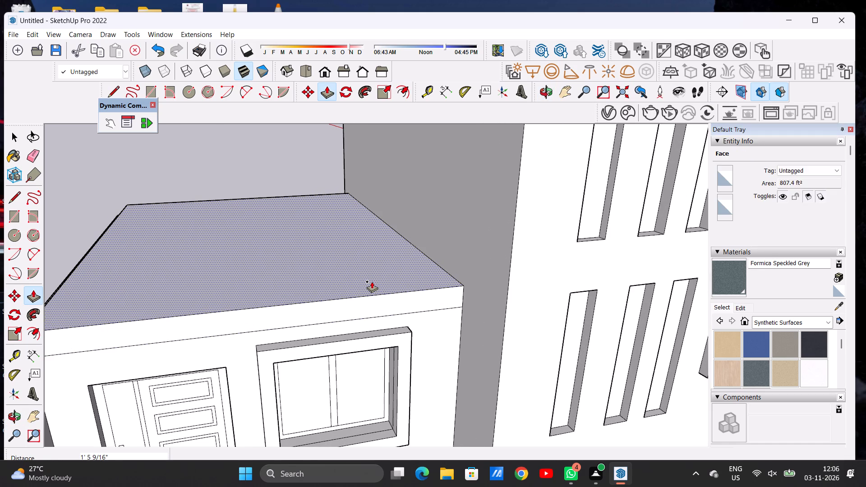
pyautogui.press('space')
# Push/Pull the roof slab's front edge face forward about 5' 3 3/8" to the main building's front corner.
pyautogui.write('P')
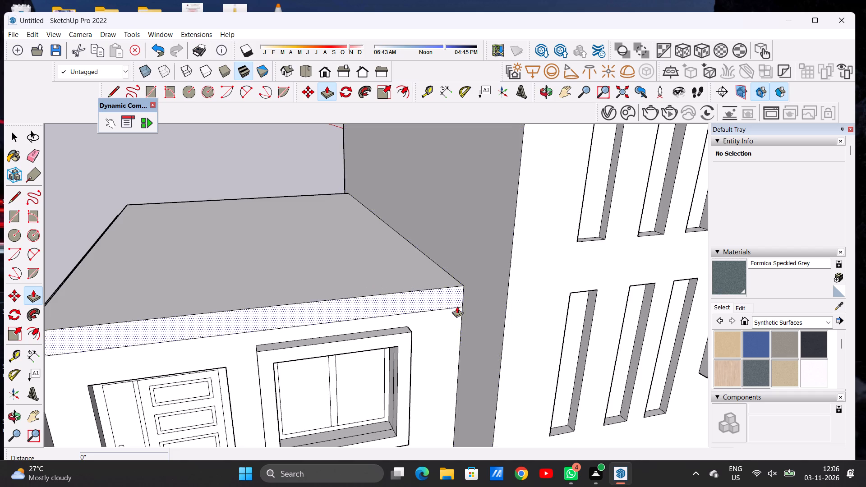
pyautogui.scroll(3, 456, 304)
pyautogui.scroll(-1, 456, 304)
pyautogui.scroll(2, 456, 304)
pyautogui.click(452, 295)
pyautogui.scroll(-6, 505, 328)
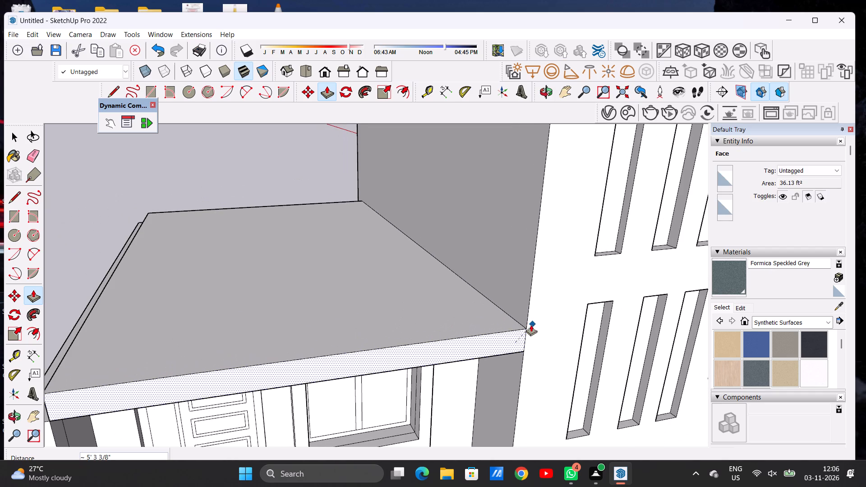
pyautogui.click(531, 325)
pyautogui.press('space')
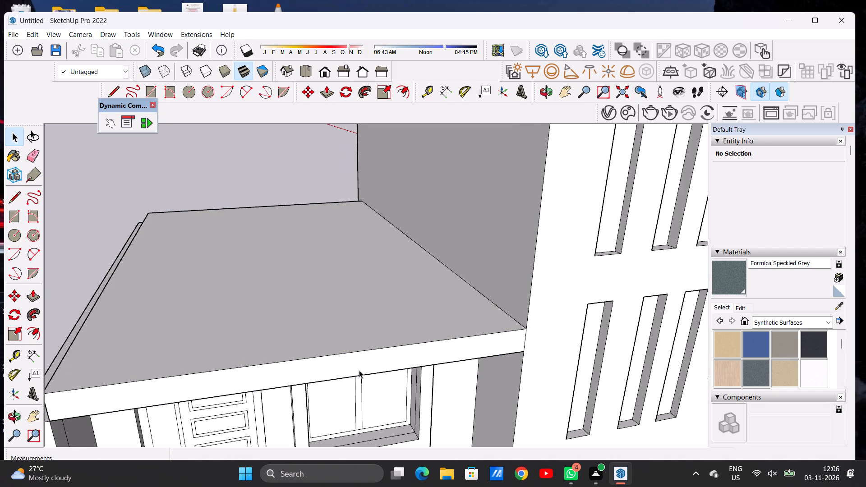
# Examine the projecting roof slab and how it meets the outer border wall.
pyautogui.scroll(-7, 369, 342)
pyautogui.scroll(5, 216, 396)
pyautogui.scroll(-1, 216, 396)
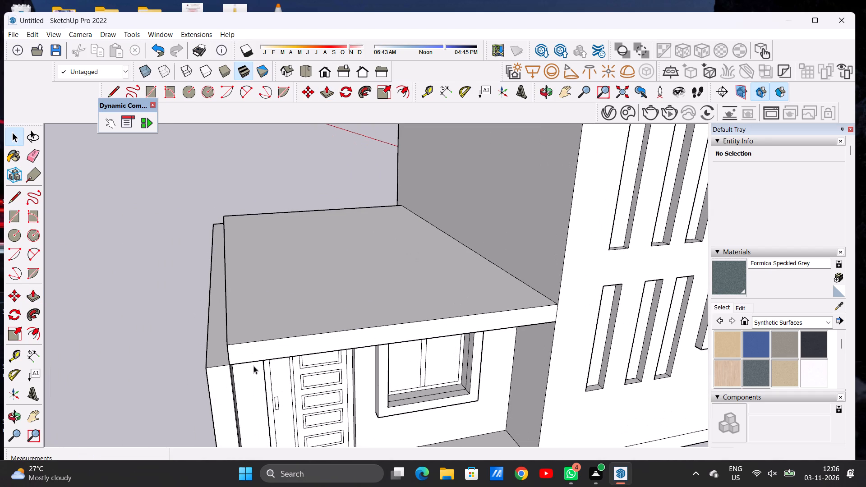
pyautogui.scroll(-3, 259, 344)
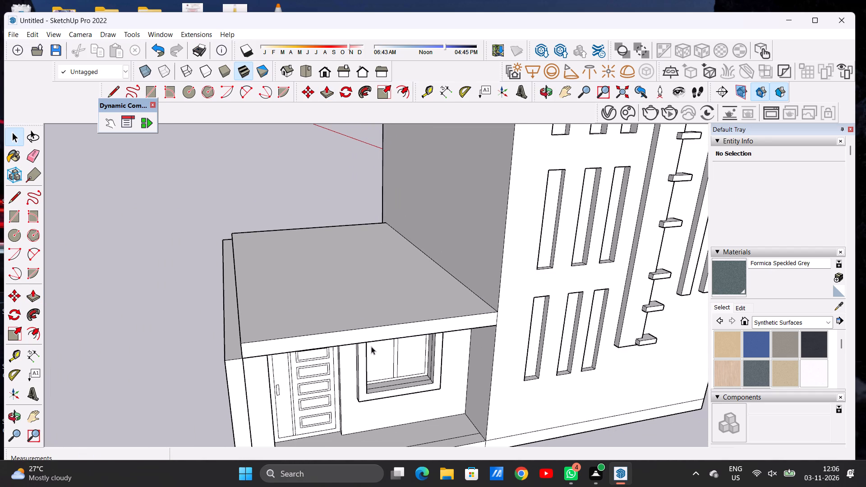
pyautogui.press('o')
pyautogui.moveTo(308, 380); pyautogui.dragTo(169, 383)
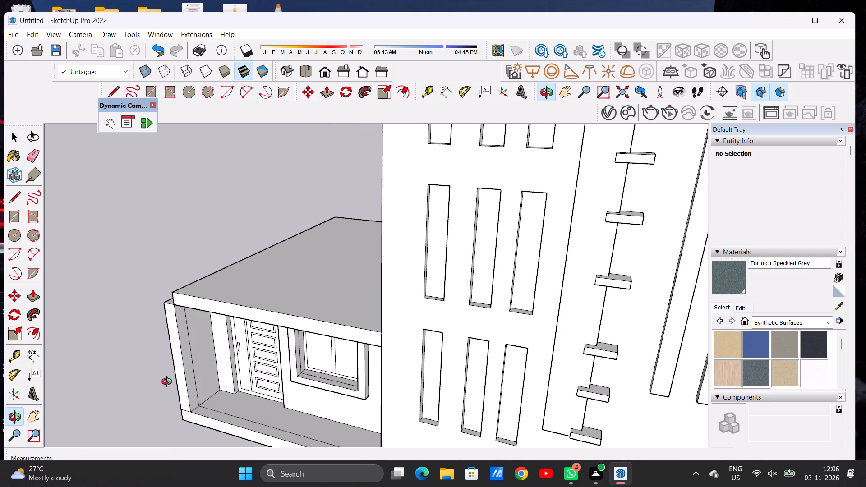
pyautogui.scroll(3, 175, 321)
pyautogui.scroll(-1, 175, 320)
pyautogui.scroll(1, 171, 320)
pyautogui.scroll(-1, 169, 320)
pyautogui.scroll(13, 175, 303)
pyautogui.scroll(-7, 206, 308)
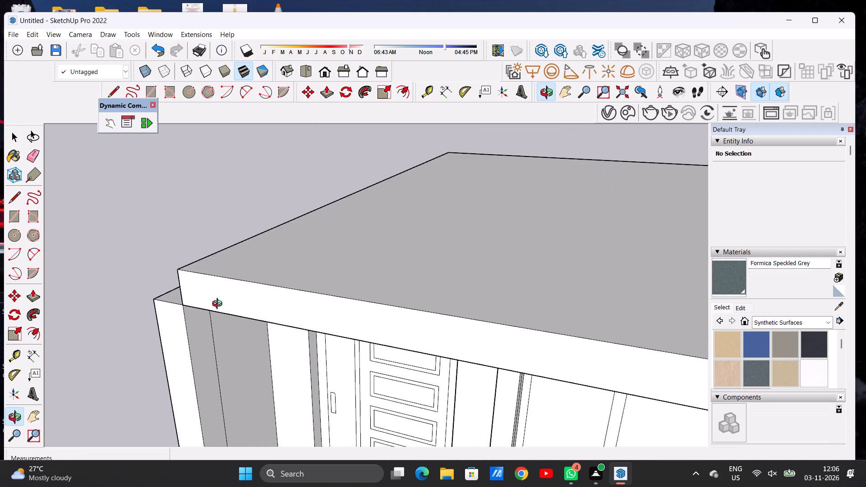
pyautogui.scroll(-8, 257, 287)
# Draw a line about 24' 8 1/4" long across the roof slab, parallel to and set back from its front edge.
pyautogui.moveTo(234, 309); pyautogui.dragTo(304, 320)
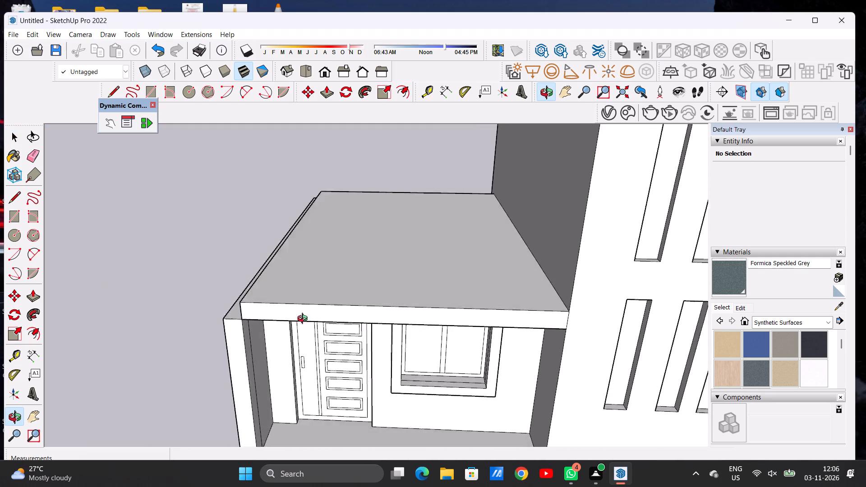
pyautogui.moveTo(304, 320); pyautogui.dragTo(319, 348)
pyautogui.moveTo(306, 291); pyautogui.dragTo(294, 337)
pyautogui.scroll(-5, 287, 326)
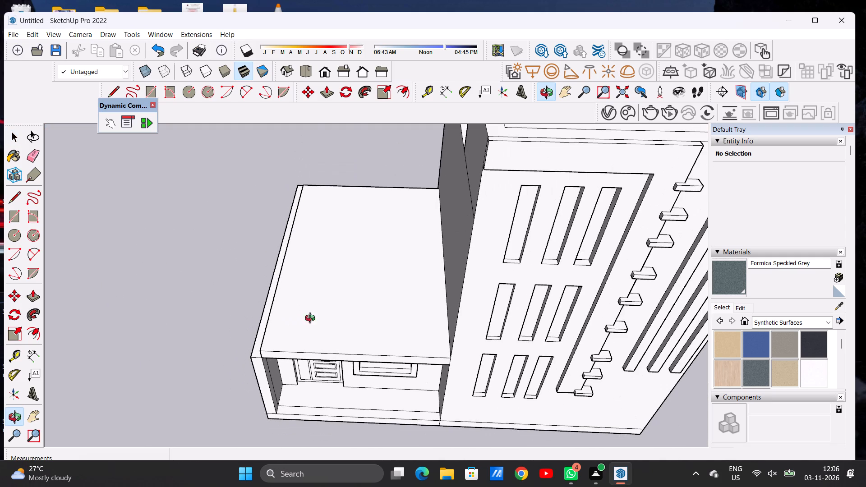
pyautogui.moveTo(304, 348); pyautogui.dragTo(340, 324)
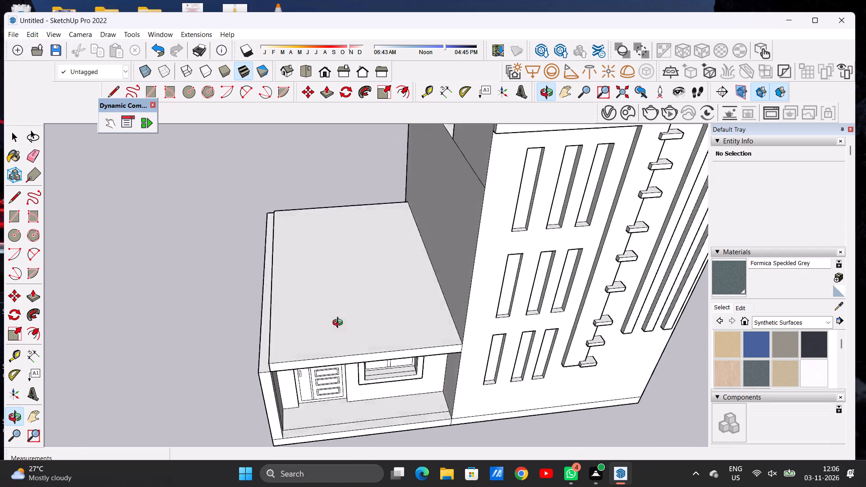
pyautogui.moveTo(340, 324); pyautogui.dragTo(286, 324)
pyautogui.moveTo(361, 318); pyautogui.dragTo(394, 339)
pyautogui.scroll(3, 394, 332)
pyautogui.press('l')
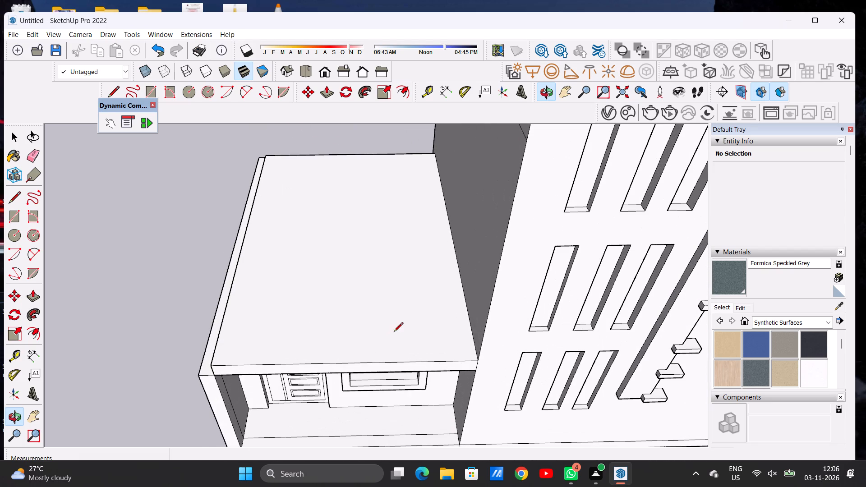
pyautogui.click(216, 335)
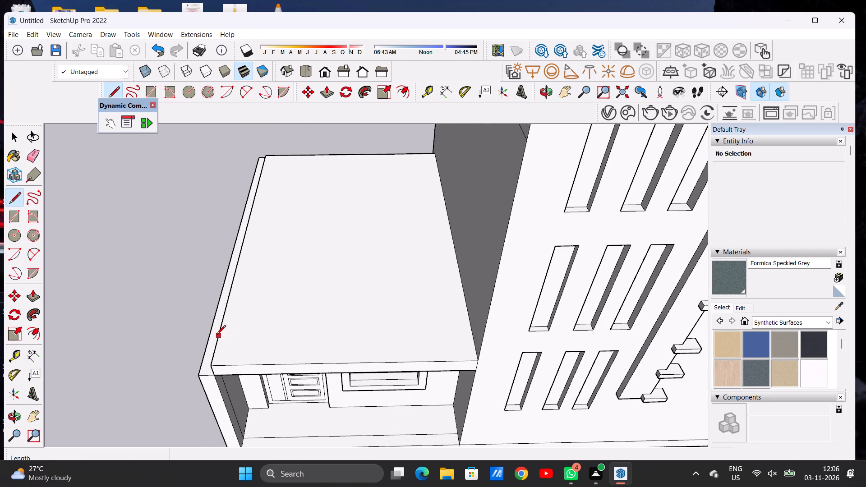
pyautogui.scroll(6, 411, 329)
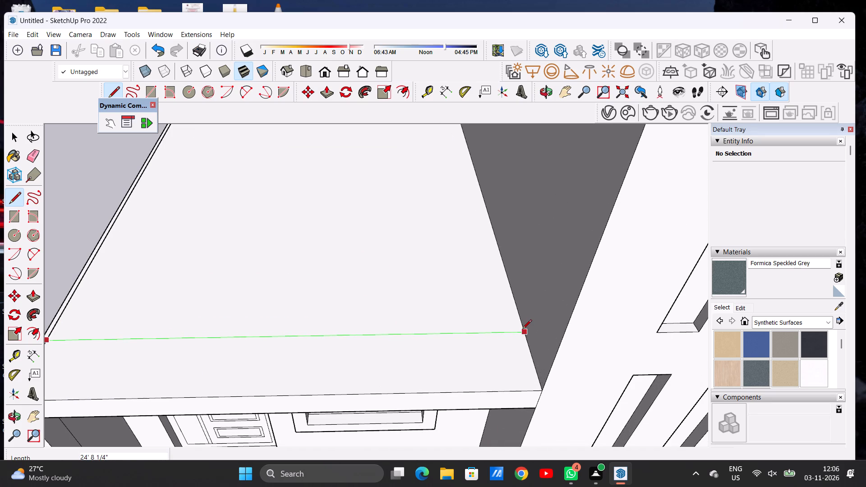
pyautogui.click(522, 330)
pyautogui.press('space')
# Push/Pull the roof area behind the line up about 14½' to form a set-back upper storey.
pyautogui.write('P')
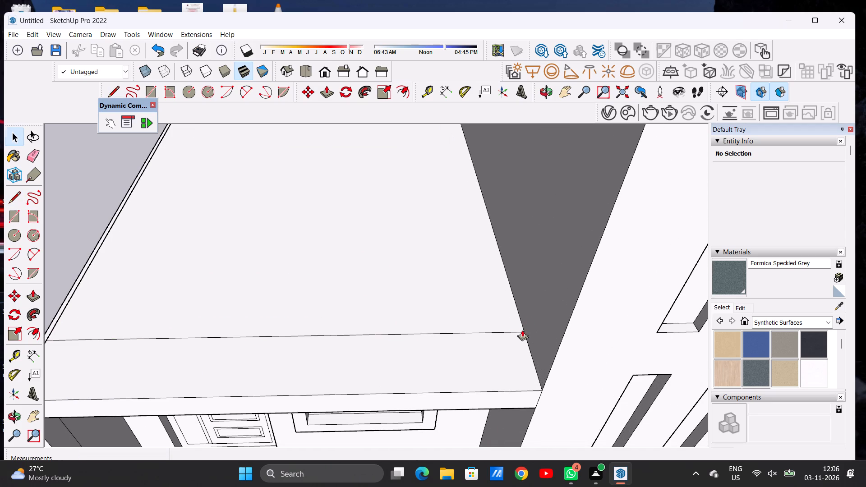
pyautogui.scroll(-8, 437, 312)
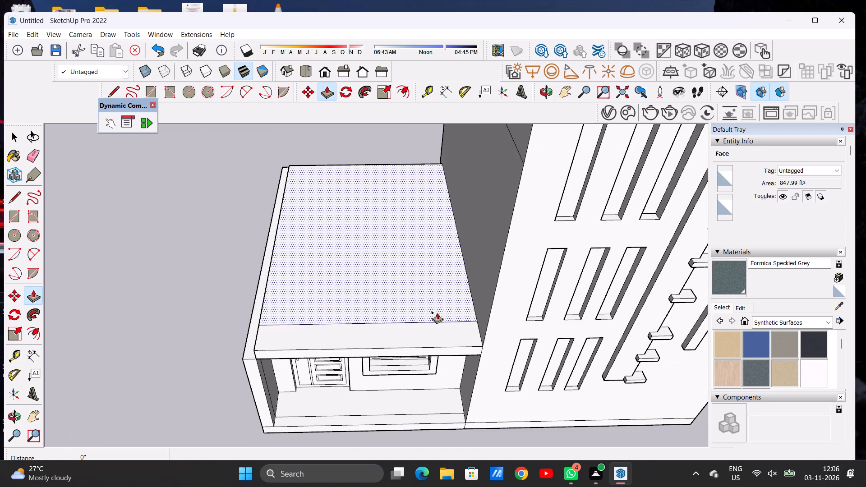
pyautogui.click(437, 312)
pyautogui.scroll(-7, 417, 290)
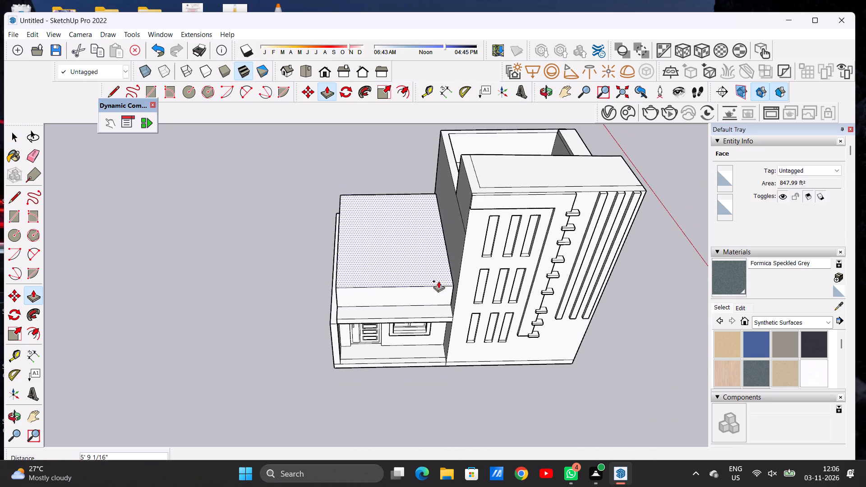
pyautogui.scroll(4, 463, 261)
pyautogui.scroll(-1, 465, 256)
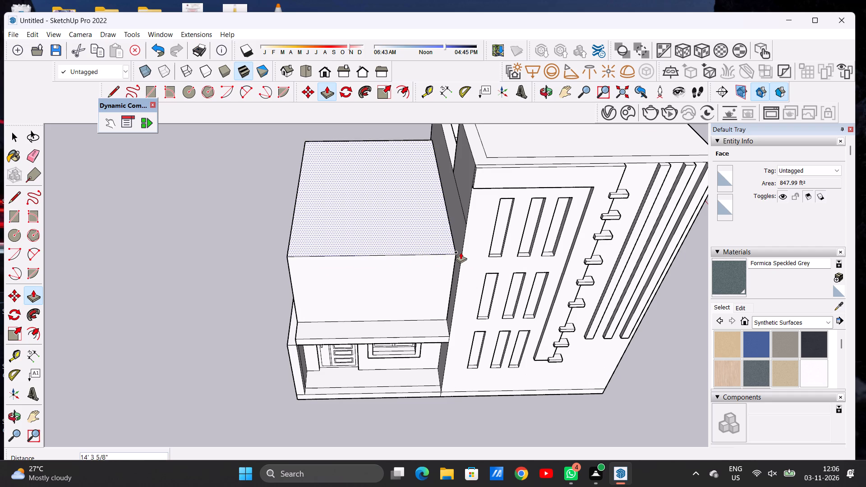
pyautogui.click(459, 248)
pyautogui.press('space')
# Examine the set-back upper storey's height and proportions against the main building's facade.
pyautogui.write('O')
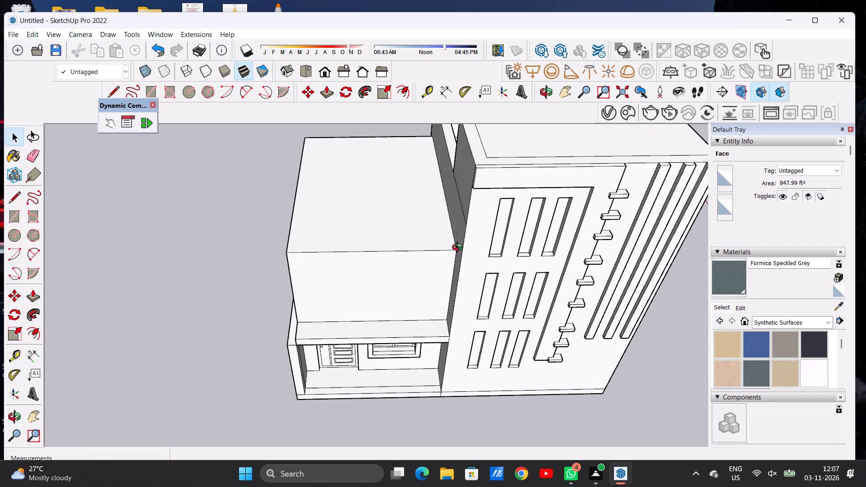
pyautogui.scroll(-3, 350, 340)
pyautogui.scroll(1, 347, 340)
pyautogui.scroll(-4, 346, 341)
pyautogui.moveTo(336, 350); pyautogui.dragTo(309, 238)
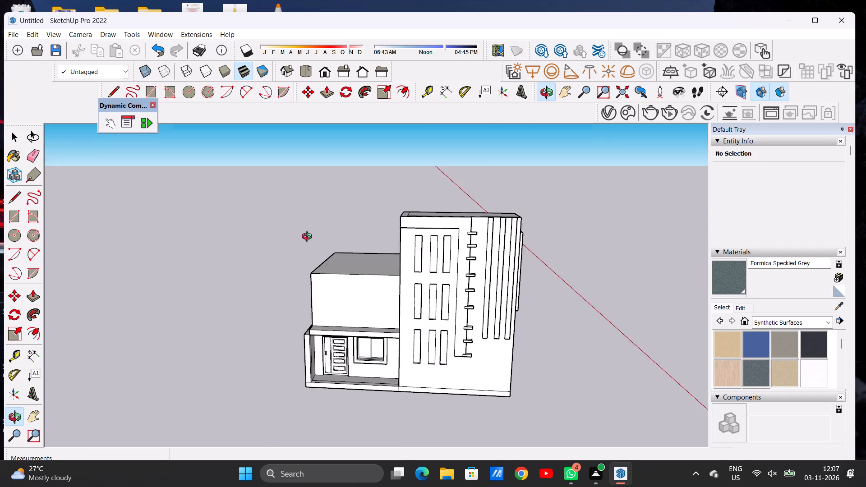
pyautogui.moveTo(309, 238); pyautogui.dragTo(328, 223)
pyautogui.scroll(6, 387, 276)
pyautogui.scroll(-1, 387, 276)
pyautogui.moveTo(361, 289); pyautogui.dragTo(347, 272)
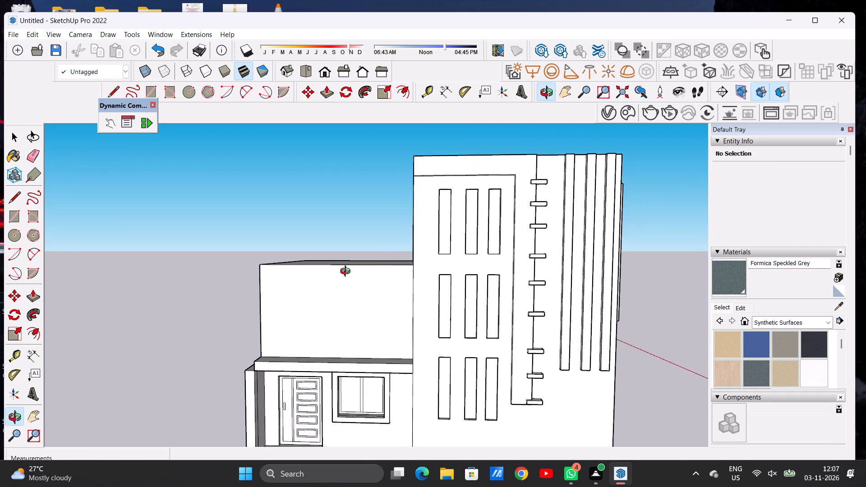
pyautogui.moveTo(347, 272); pyautogui.dragTo(365, 260)
pyautogui.moveTo(346, 271); pyautogui.dragTo(332, 272)
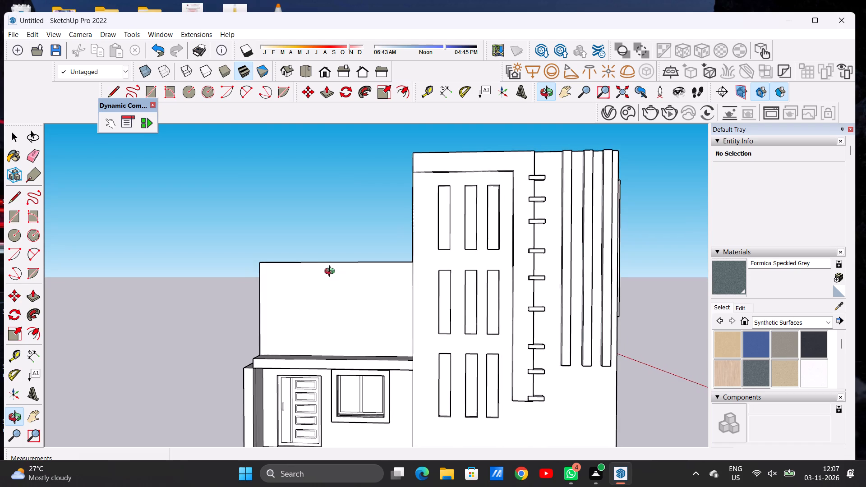
pyautogui.moveTo(332, 272); pyautogui.dragTo(333, 277)
pyautogui.scroll(1, 348, 313)
pyautogui.scroll(-6, 348, 313)
# Push/Pull the top of the outer border wall up to the top of the roof slab.
pyautogui.moveTo(323, 340); pyautogui.dragTo(368, 354)
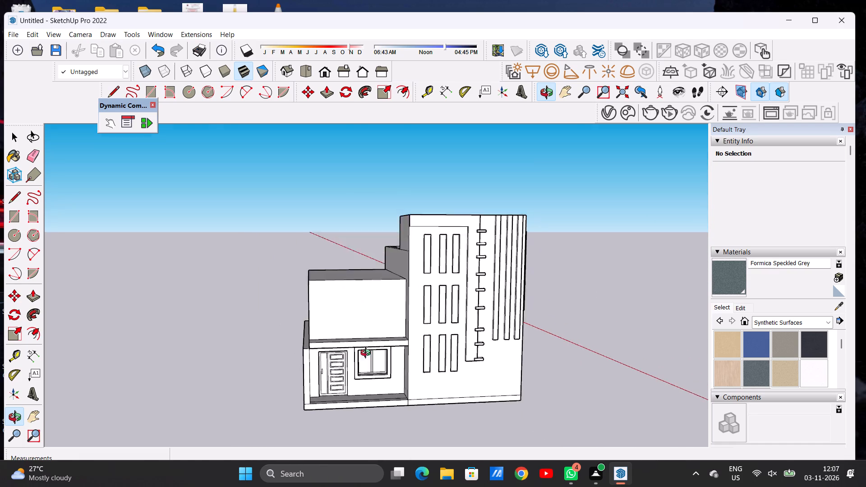
pyautogui.moveTo(368, 354); pyautogui.dragTo(416, 380)
pyautogui.scroll(10, 299, 353)
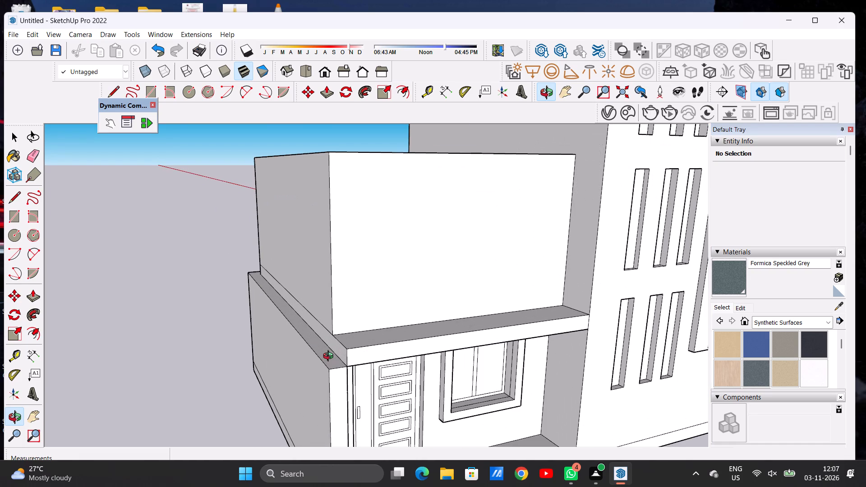
pyautogui.press('p')
pyautogui.scroll(4, 332, 354)
pyautogui.click(327, 369)
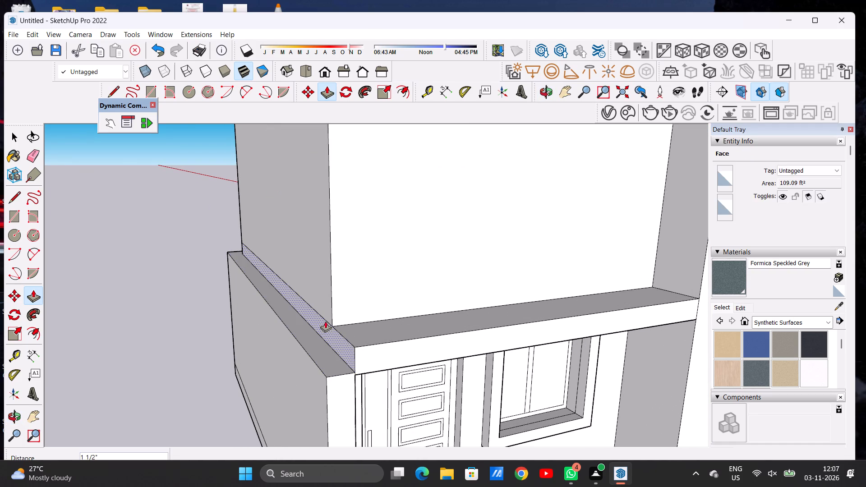
pyautogui.click(329, 362)
pyautogui.scroll(-3, 327, 322)
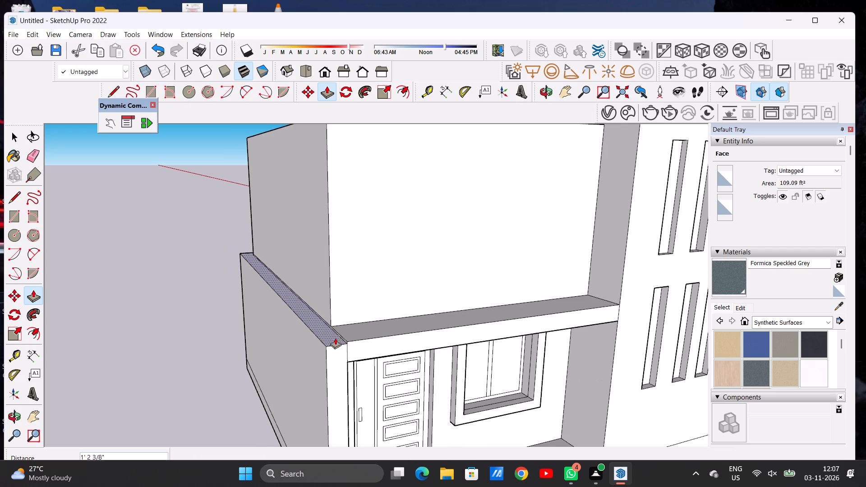
pyautogui.click(342, 338)
# Push/Pull the top of the outer border wall up to the top edge of the set-back upper storey.
pyautogui.scroll(6, 336, 331)
pyautogui.click(327, 342)
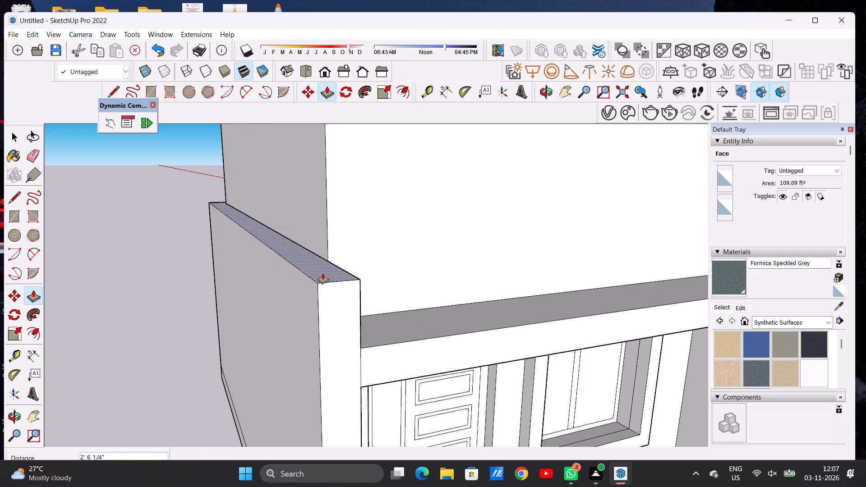
pyautogui.scroll(-20, 323, 292)
pyautogui.scroll(-1, 323, 292)
pyautogui.scroll(-1, 328, 234)
pyautogui.scroll(10, 328, 234)
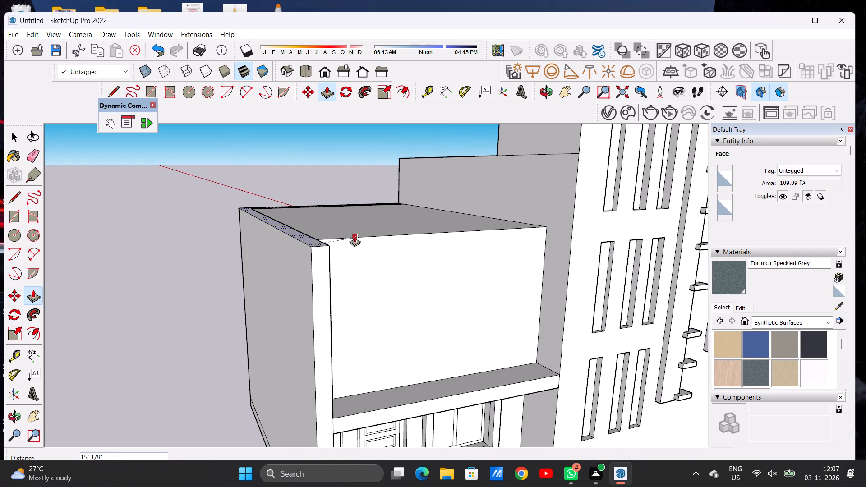
pyautogui.click(360, 234)
pyautogui.press('space')
# Draw a door rectangle about 7' 7 5/8" wide and 13' 1 1/2" high at the base of the upper storey's front wall, near the border wall.
pyautogui.write('O')
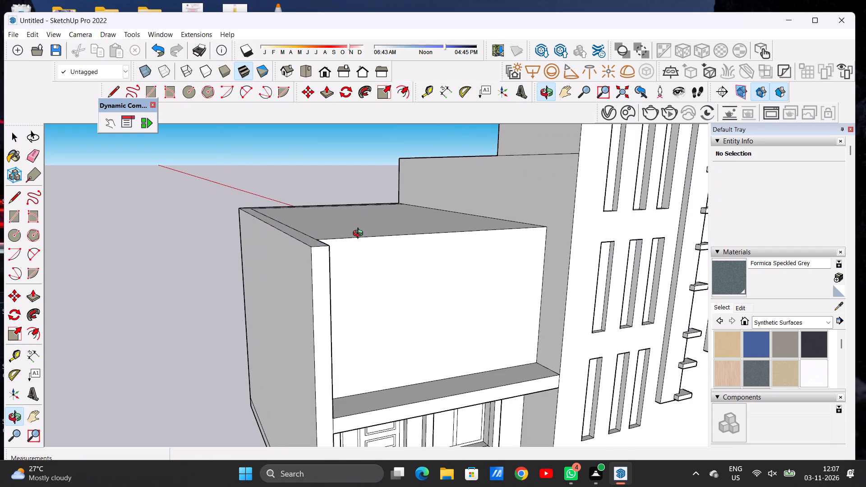
pyautogui.scroll(-9, 175, 276)
pyautogui.moveTo(272, 302); pyautogui.dragTo(207, 265)
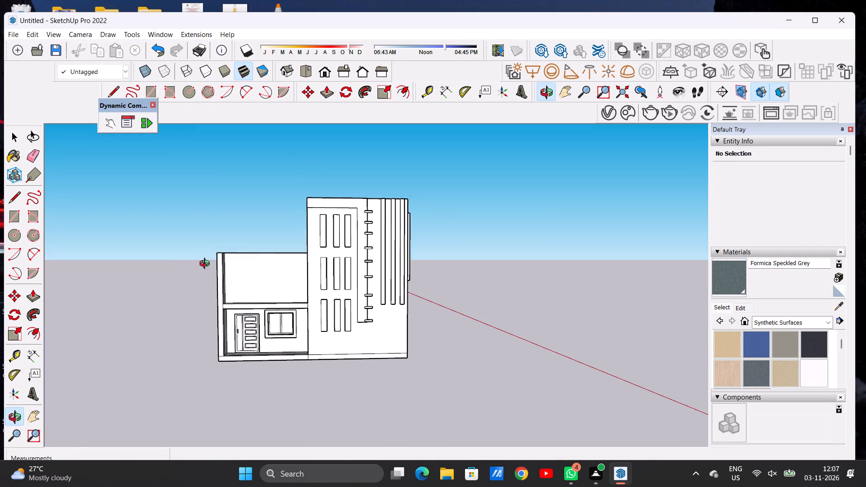
pyautogui.moveTo(207, 265); pyautogui.dragTo(200, 261)
pyautogui.scroll(12, 265, 271)
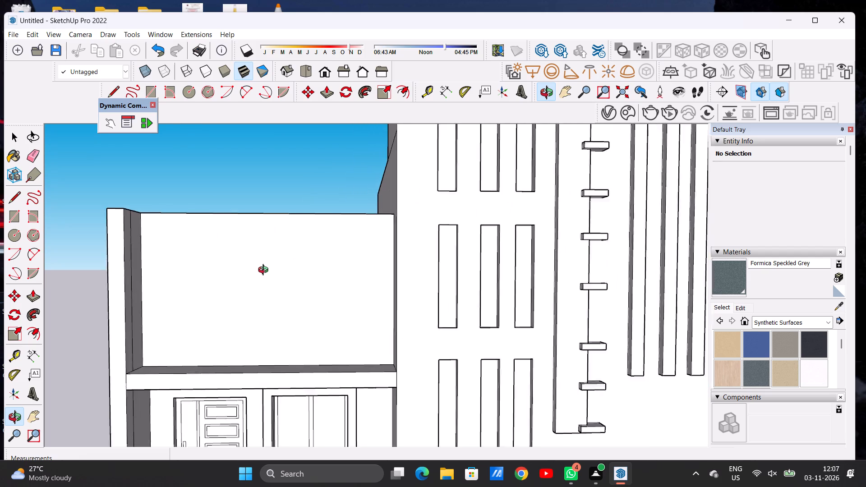
pyautogui.scroll(2, 265, 271)
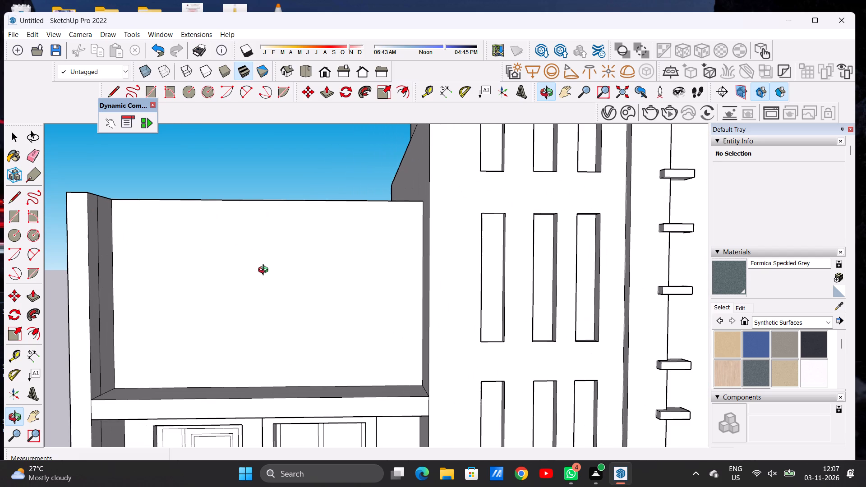
pyautogui.press('r')
pyautogui.scroll(1, 265, 271)
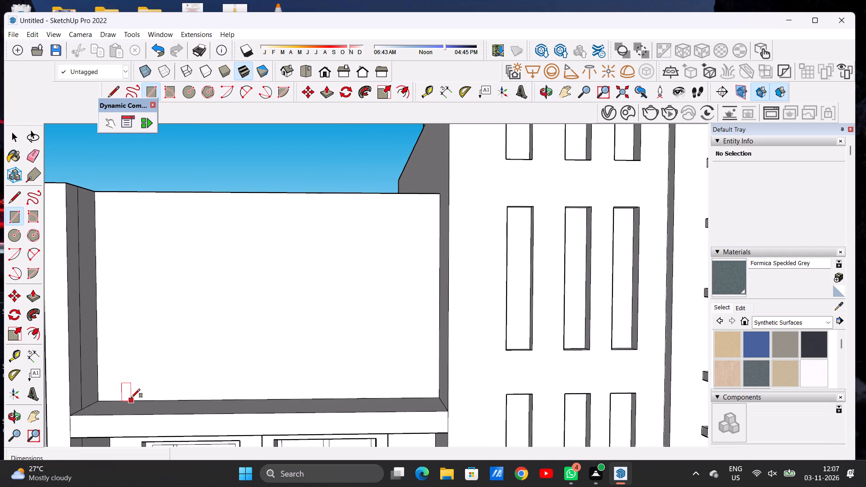
pyautogui.click(131, 398)
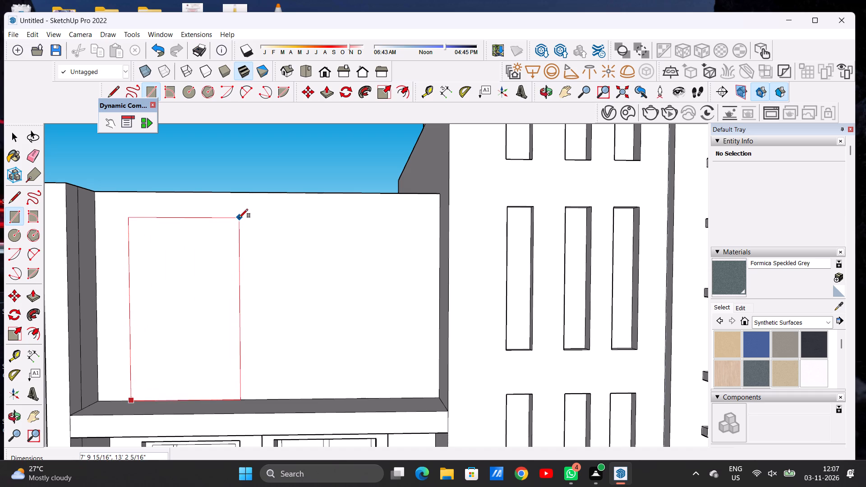
pyautogui.click(236, 219)
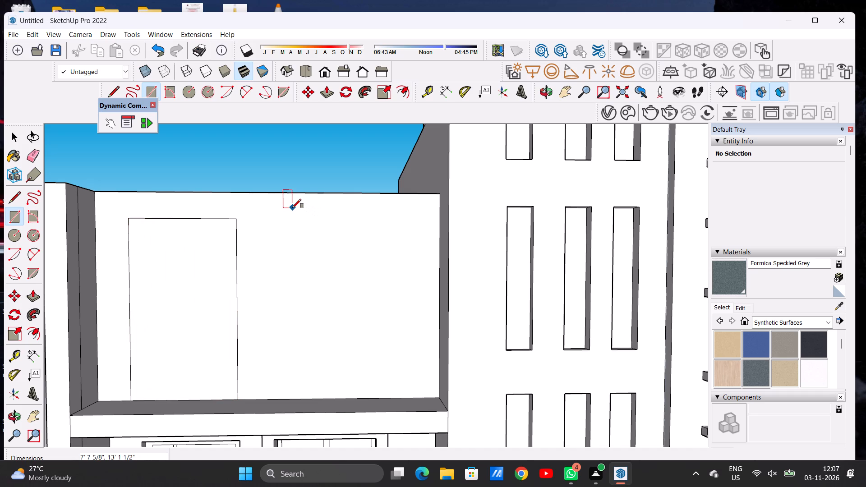
# Draw a window rectangle about 9' 5 1/4" by 8' 7 1/2" beside the door outline on the upper storey's front wall.
pyautogui.click(269, 209)
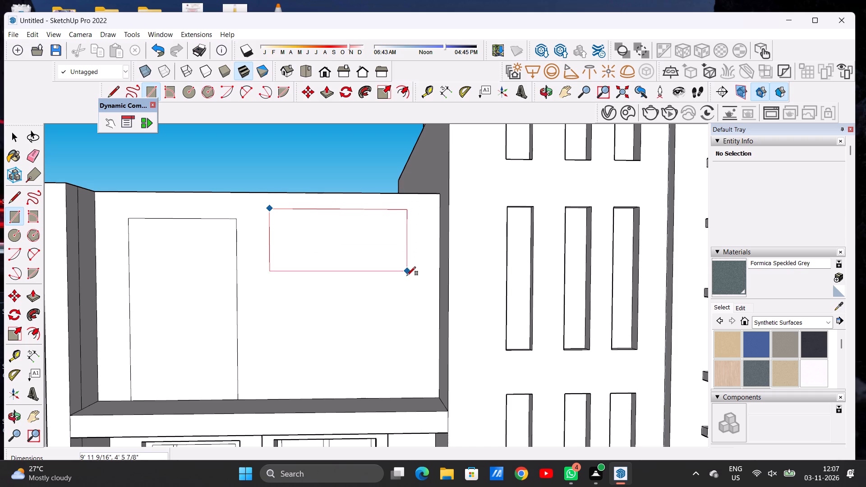
pyautogui.click(400, 327)
pyautogui.press('space')
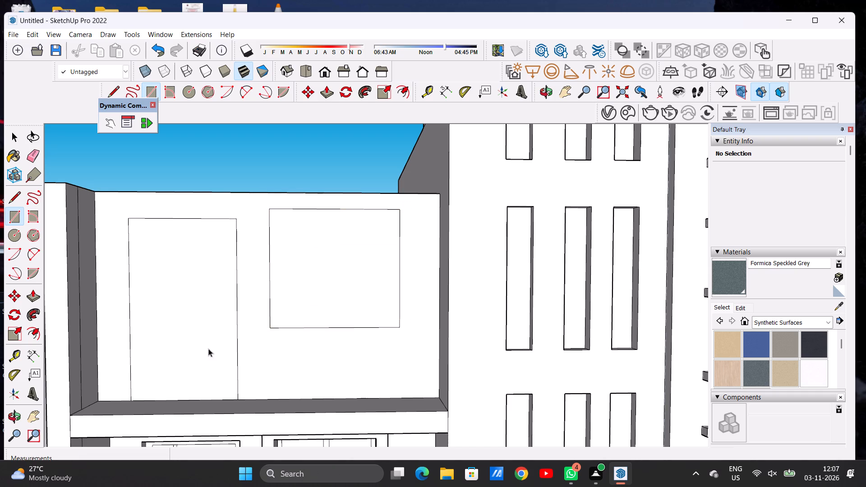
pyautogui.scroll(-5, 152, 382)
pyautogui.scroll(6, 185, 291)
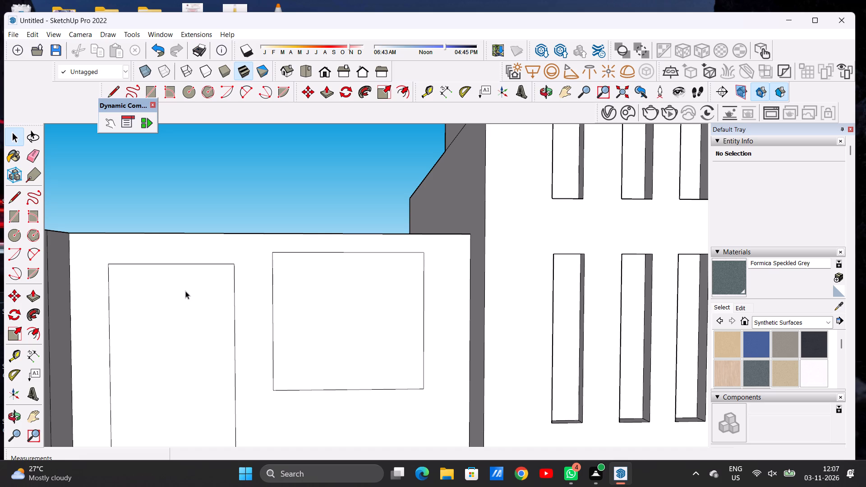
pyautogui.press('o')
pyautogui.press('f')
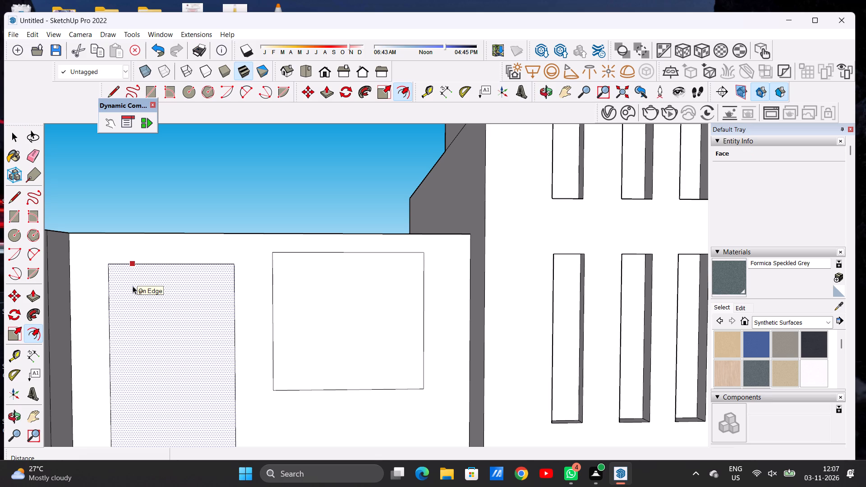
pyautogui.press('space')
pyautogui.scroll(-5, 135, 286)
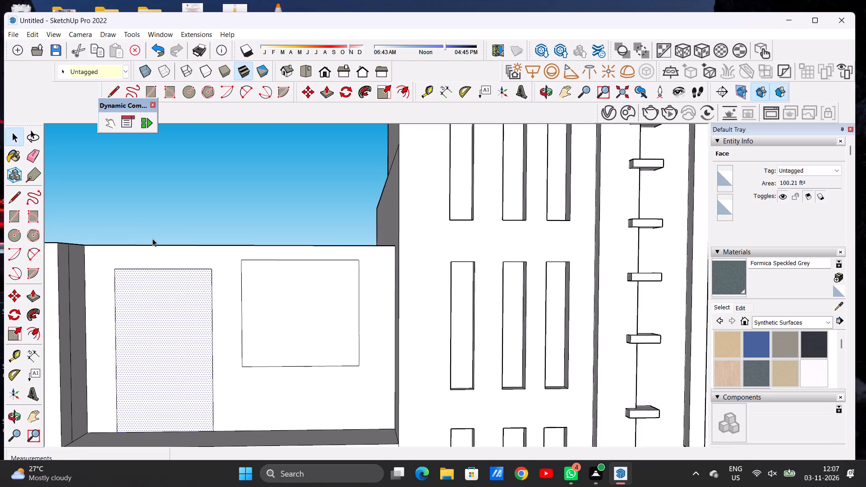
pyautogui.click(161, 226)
# Push/Pull the upper storey's door rectangle inward about 6 9/16" to form a recess.
pyautogui.press('o')
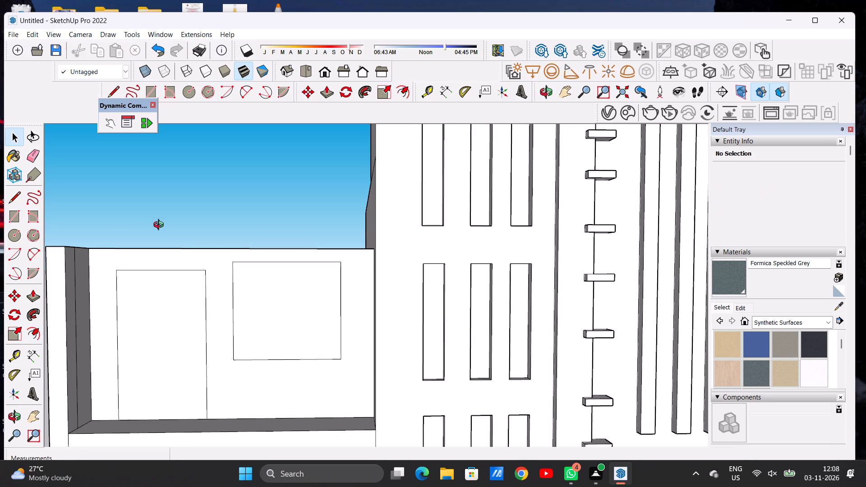
pyautogui.scroll(-1, 179, 274)
pyautogui.moveTo(217, 292); pyautogui.dragTo(133, 363)
pyautogui.scroll(7, 189, 309)
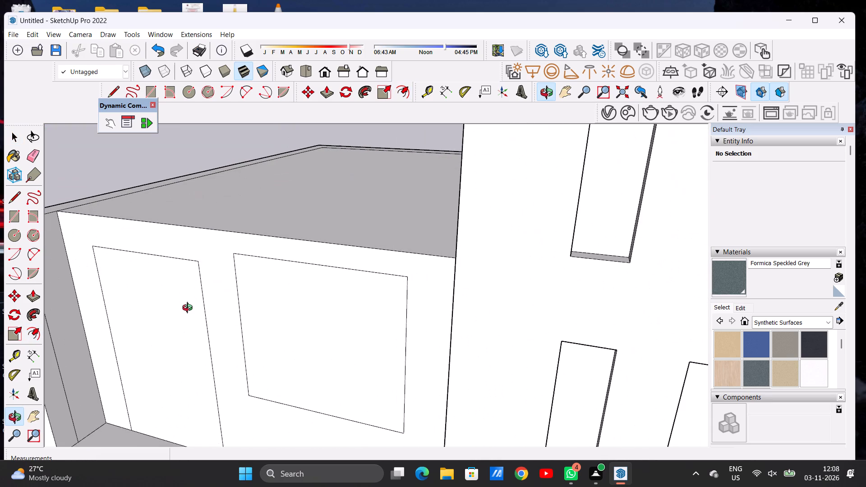
pyautogui.press('p')
pyautogui.scroll(8, 131, 278)
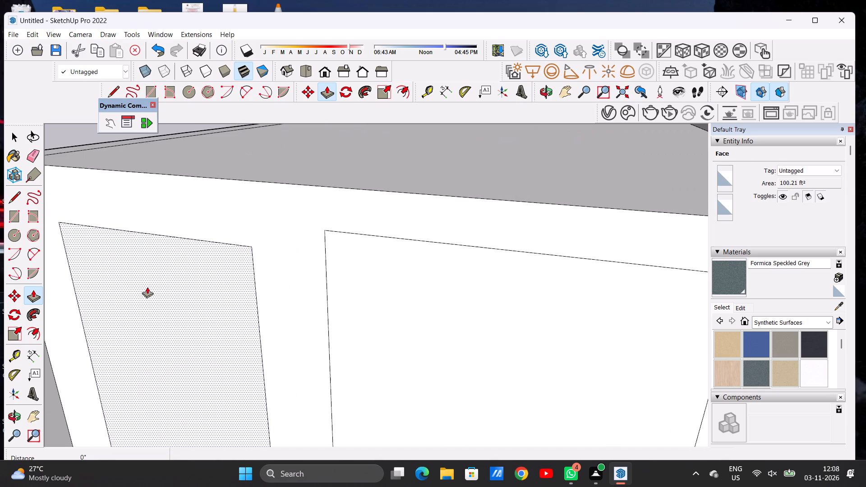
pyautogui.click(147, 287)
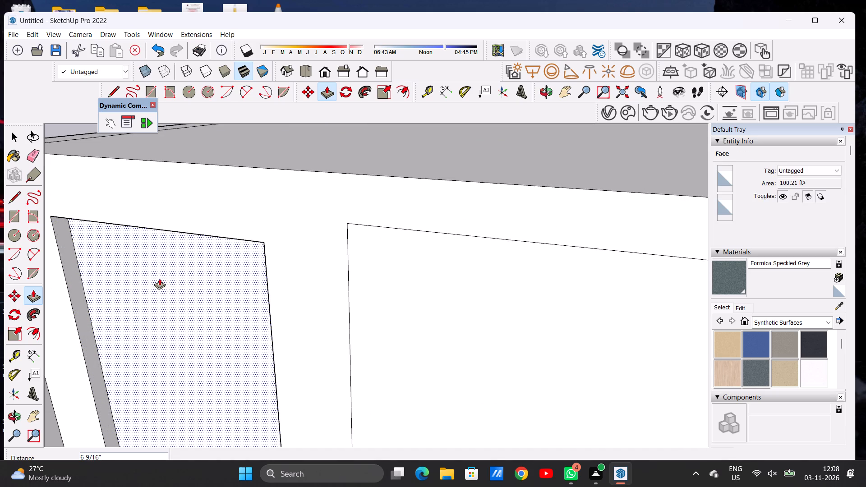
pyautogui.click(159, 278)
pyautogui.press('space')
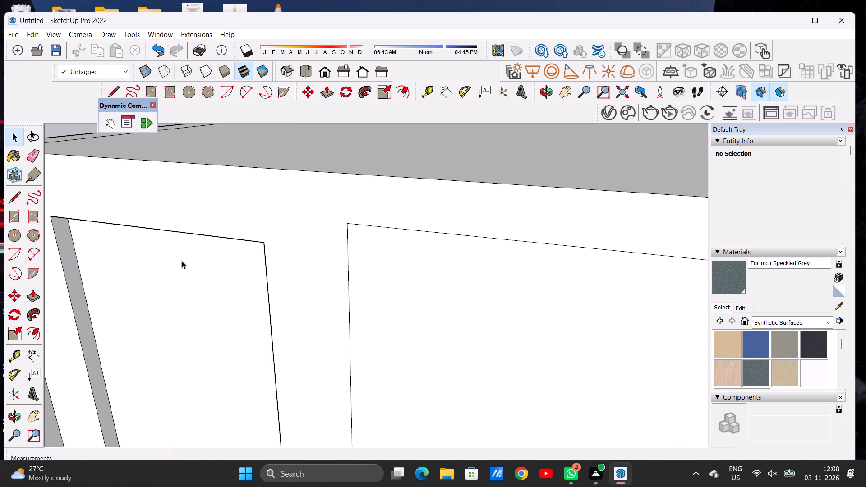
# Examine the upper storey's door recess and window outline from above and from the front, against the ground-floor door and window.
pyautogui.scroll(-9, 218, 234)
pyautogui.scroll(1, 229, 230)
pyautogui.scroll(-7, 229, 230)
pyautogui.scroll(6, 216, 339)
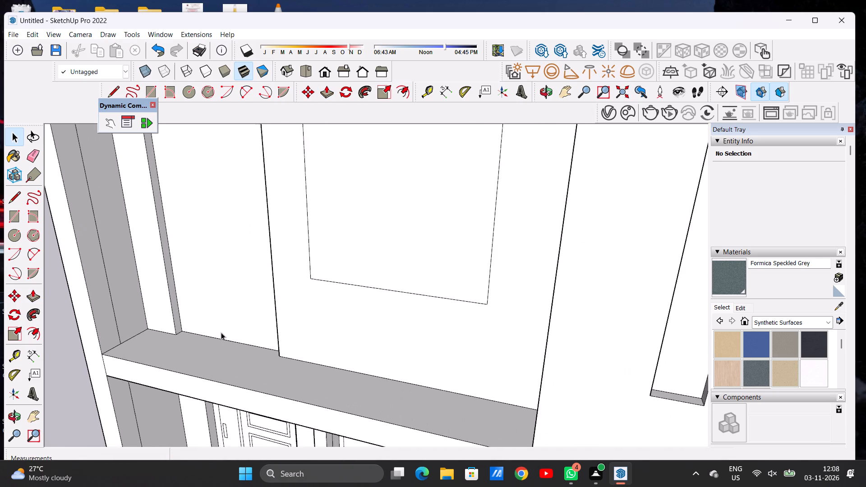
pyautogui.scroll(-2, 233, 326)
pyautogui.scroll(1, 233, 326)
pyautogui.scroll(-3, 233, 326)
pyautogui.press('o')
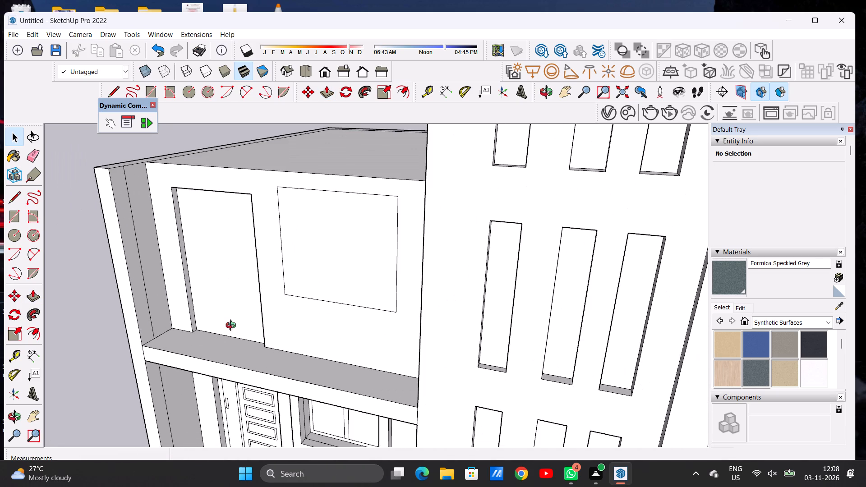
pyautogui.scroll(-8, 235, 305)
pyautogui.moveTo(237, 318); pyautogui.dragTo(323, 275)
pyautogui.scroll(-6, 232, 308)
pyautogui.scroll(4, 227, 338)
pyautogui.scroll(-1, 222, 341)
pyautogui.scroll(6, 211, 323)
pyautogui.moveTo(215, 321); pyautogui.dragTo(209, 305)
pyautogui.moveTo(207, 300); pyautogui.dragTo(211, 312)
pyautogui.scroll(-4, 241, 299)
pyautogui.scroll(3, 227, 287)
pyautogui.scroll(-1, 226, 285)
pyautogui.scroll(3, 226, 285)
pyautogui.moveTo(232, 304); pyautogui.dragTo(218, 289)
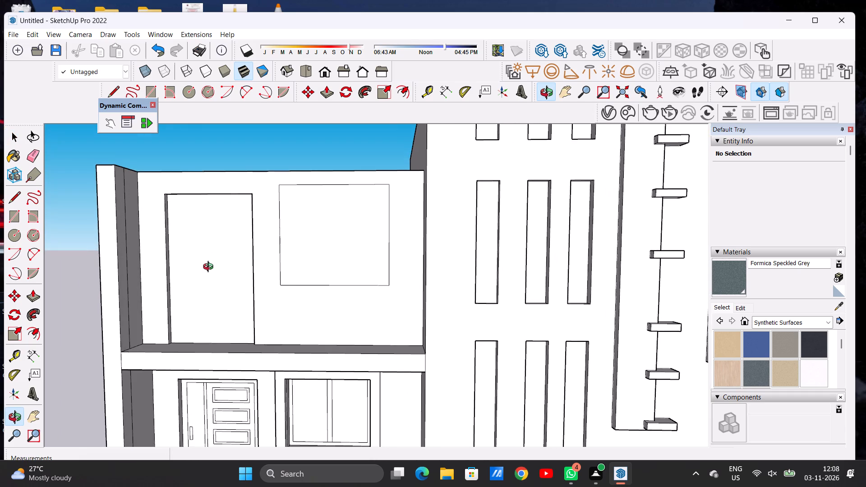
pyautogui.scroll(5, 210, 268)
pyautogui.moveTo(221, 269); pyautogui.dragTo(218, 278)
pyautogui.scroll(-5, 244, 273)
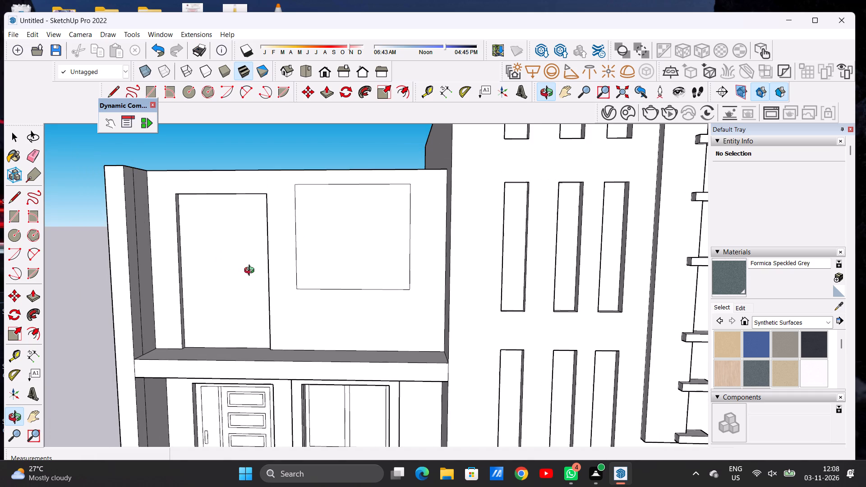
pyautogui.scroll(2, 254, 273)
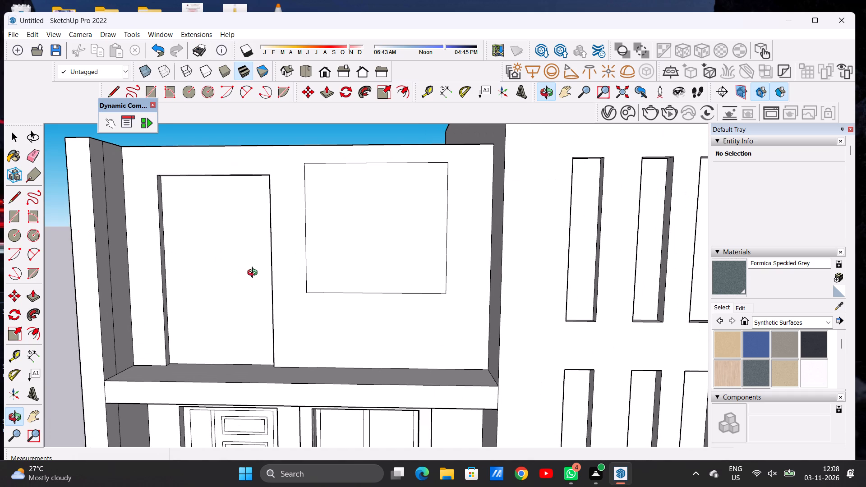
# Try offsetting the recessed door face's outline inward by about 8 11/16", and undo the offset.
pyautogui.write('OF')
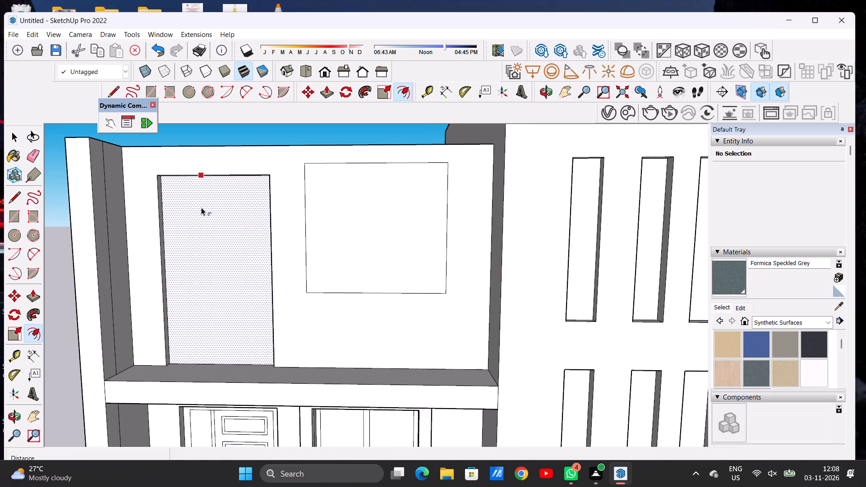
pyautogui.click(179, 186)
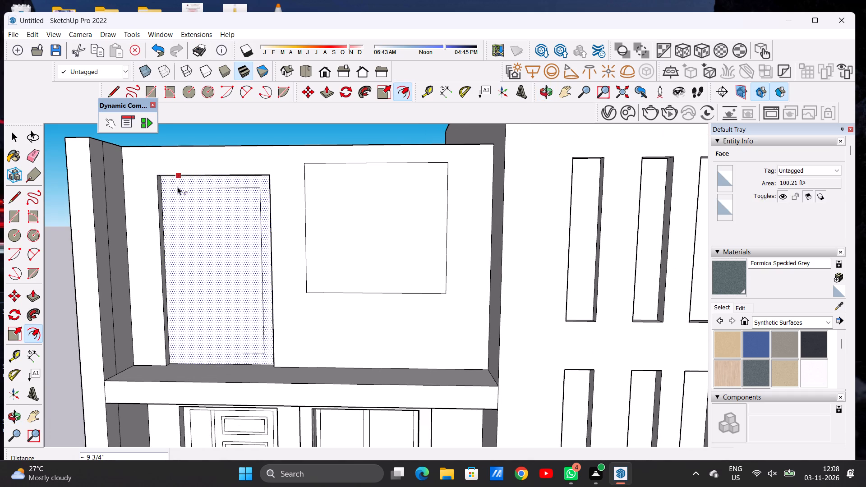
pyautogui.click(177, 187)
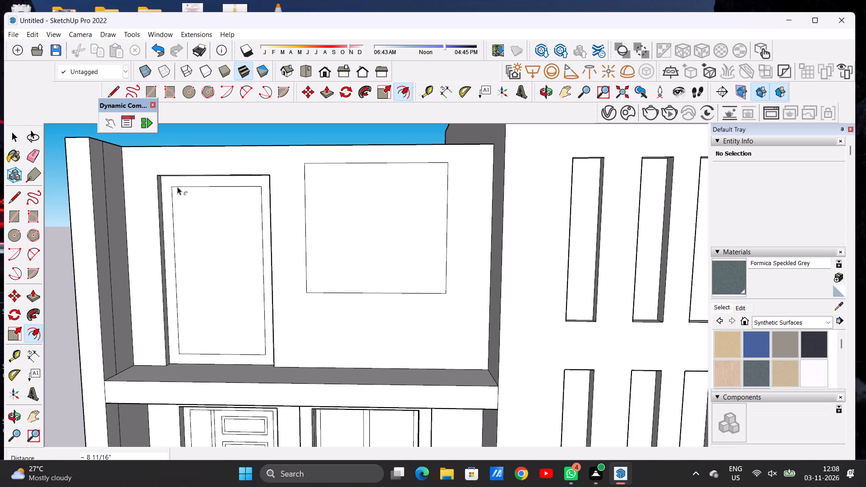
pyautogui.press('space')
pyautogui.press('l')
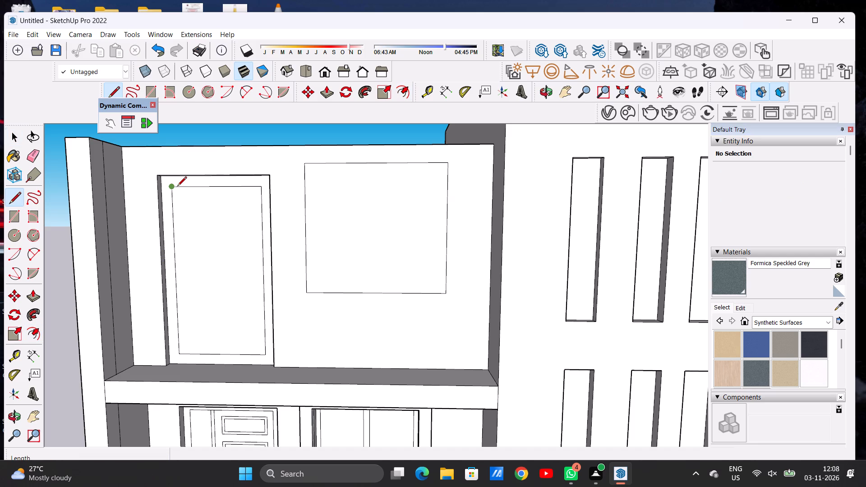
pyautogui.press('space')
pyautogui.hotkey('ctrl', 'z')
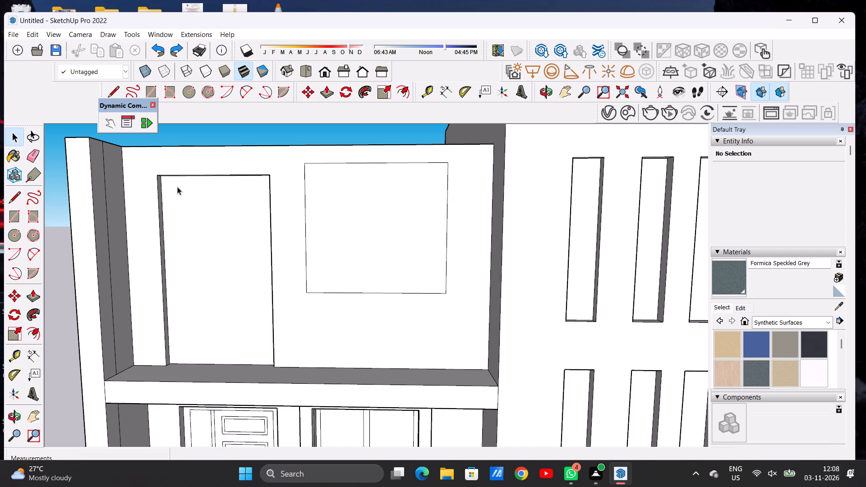
# Offset the recessed door face's outline inward by about 5" to form the door frame.
pyautogui.write('OF')
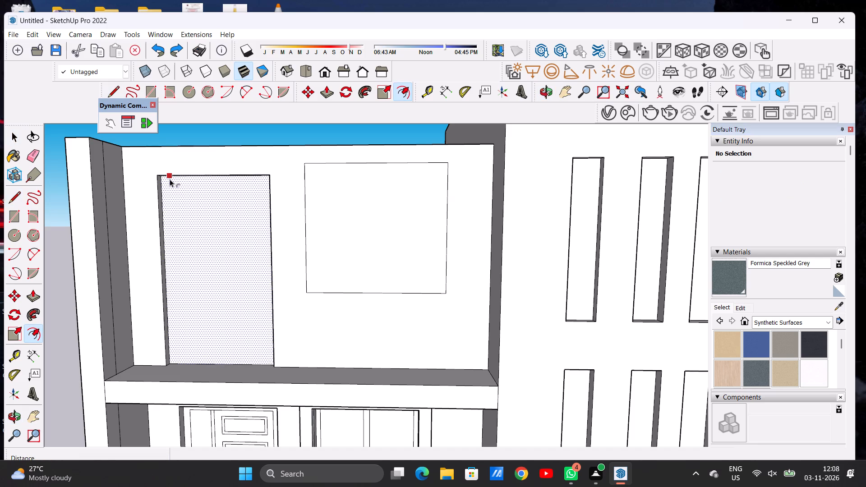
pyautogui.click(170, 179)
pyautogui.click(170, 182)
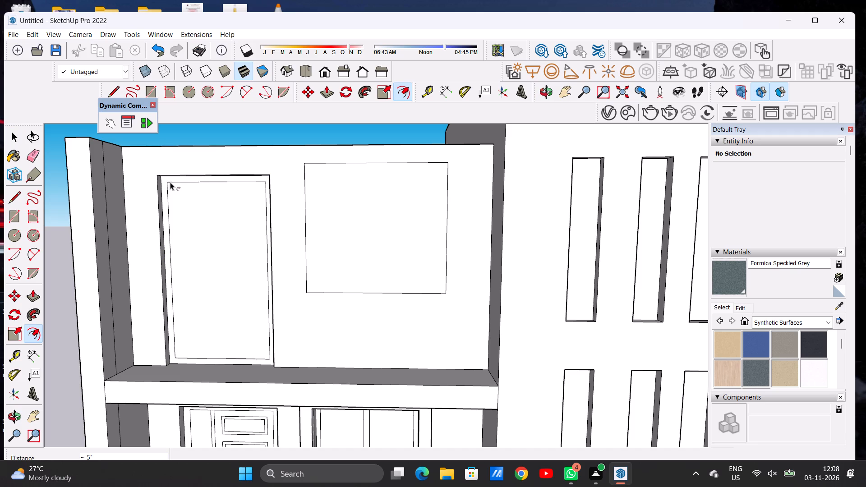
pyautogui.press('space')
# Draw a vertical line about 12' 3 7/16" long inside the door frame, from its top to its bottom edge, nearer the border wall side.
pyautogui.write('L')
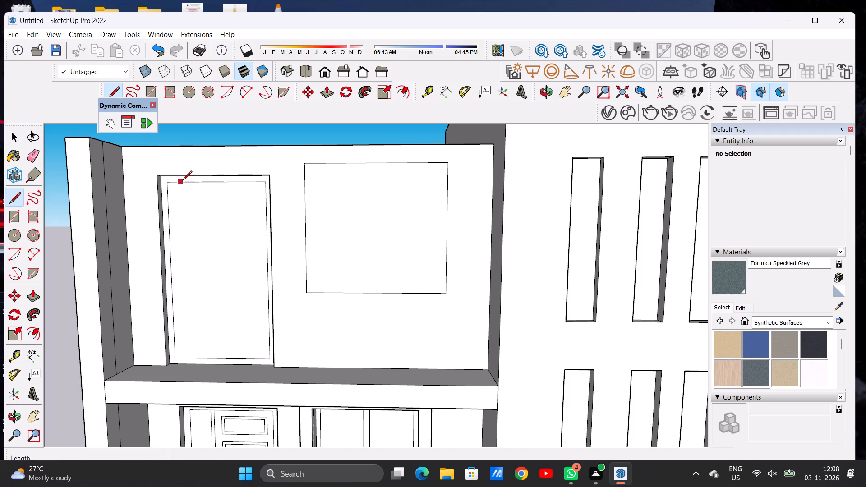
pyautogui.click(192, 184)
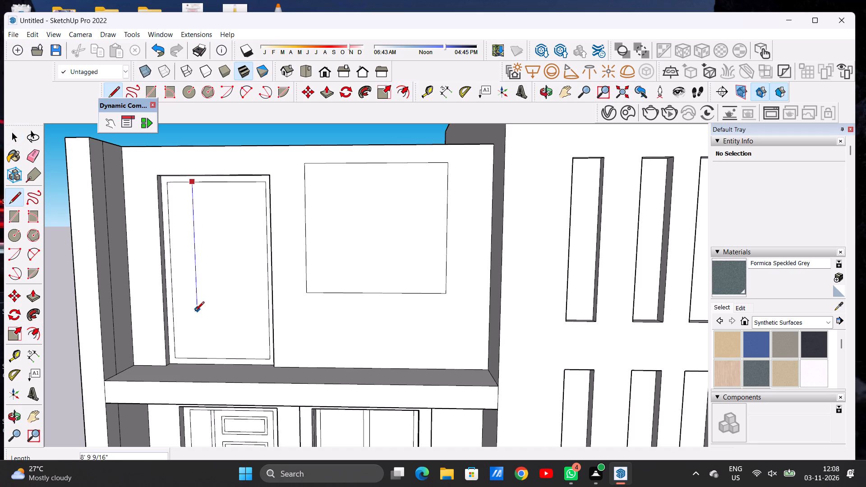
pyautogui.click(198, 358)
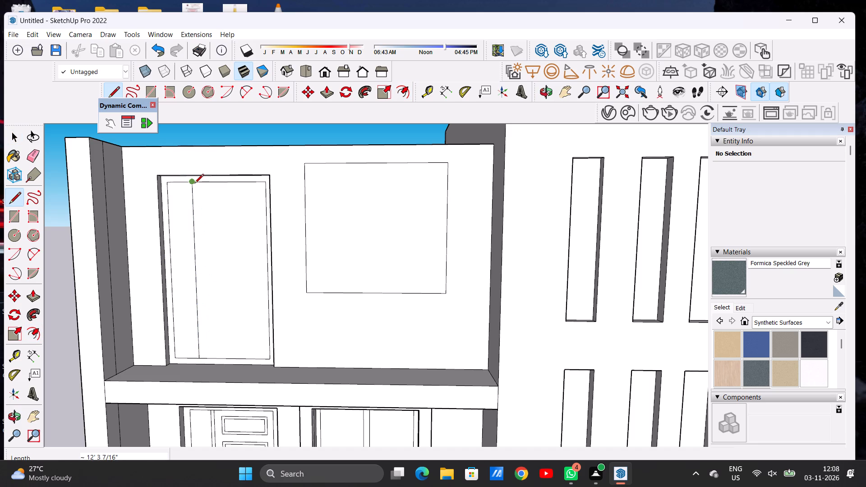
# Draw a second full-height vertical line inside the upper-storey door frame, close beside the first on the side nearer the window.
pyautogui.scroll(7, 199, 192)
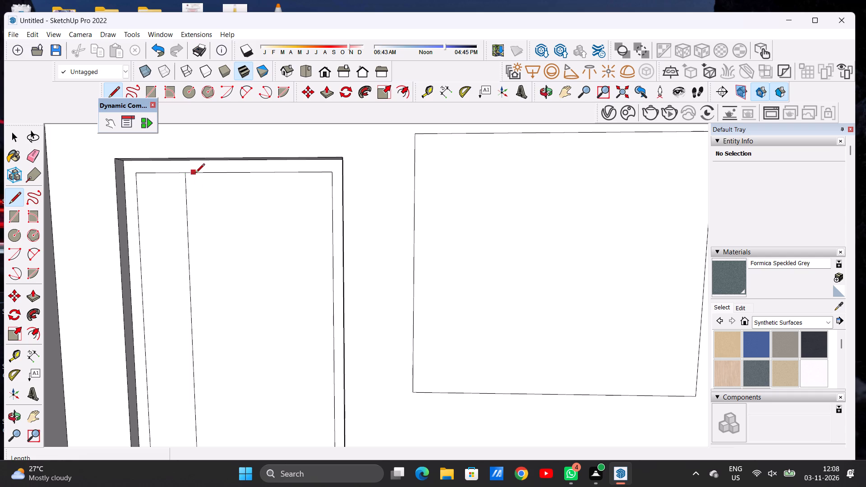
pyautogui.click(195, 174)
pyautogui.scroll(-2, 197, 184)
pyautogui.scroll(1, 197, 185)
pyautogui.scroll(-4, 197, 185)
pyautogui.scroll(6, 206, 395)
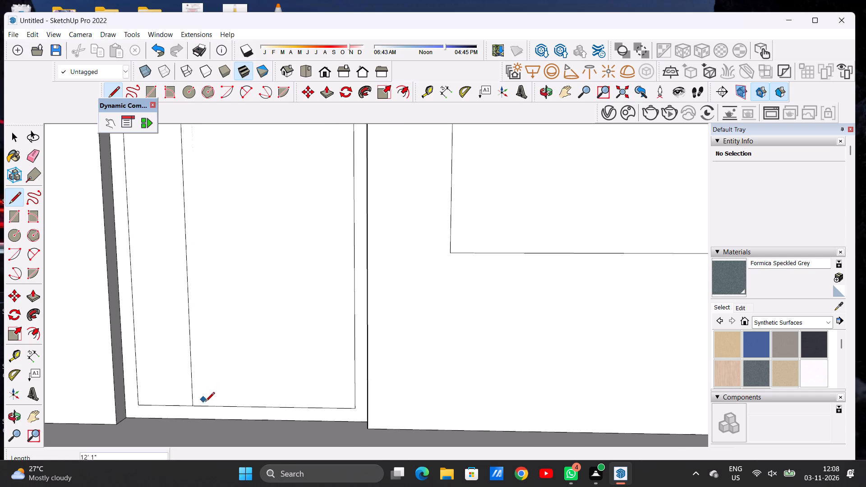
pyautogui.click(205, 407)
pyautogui.press('space')
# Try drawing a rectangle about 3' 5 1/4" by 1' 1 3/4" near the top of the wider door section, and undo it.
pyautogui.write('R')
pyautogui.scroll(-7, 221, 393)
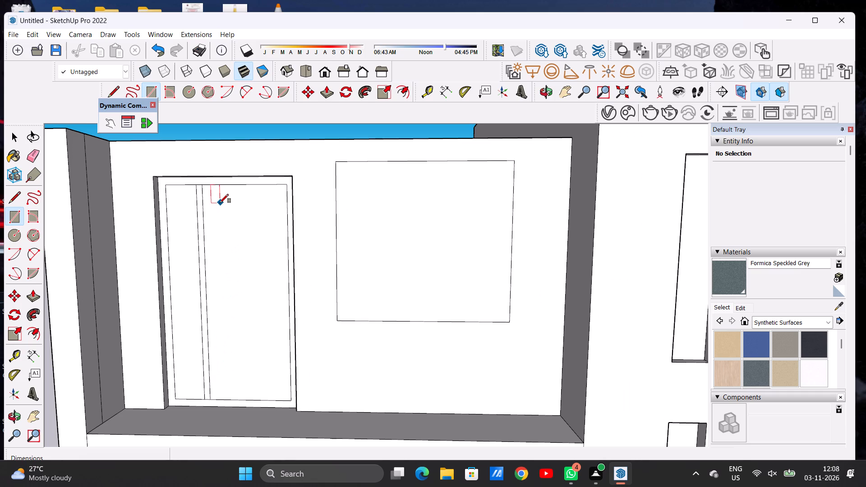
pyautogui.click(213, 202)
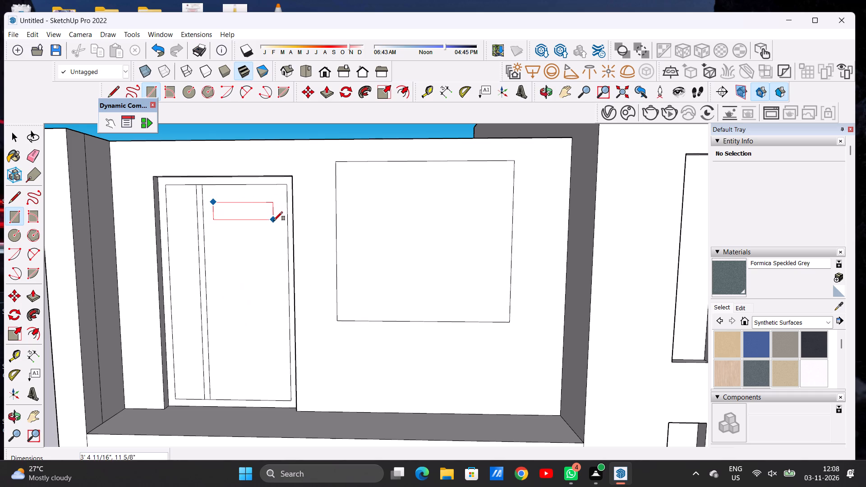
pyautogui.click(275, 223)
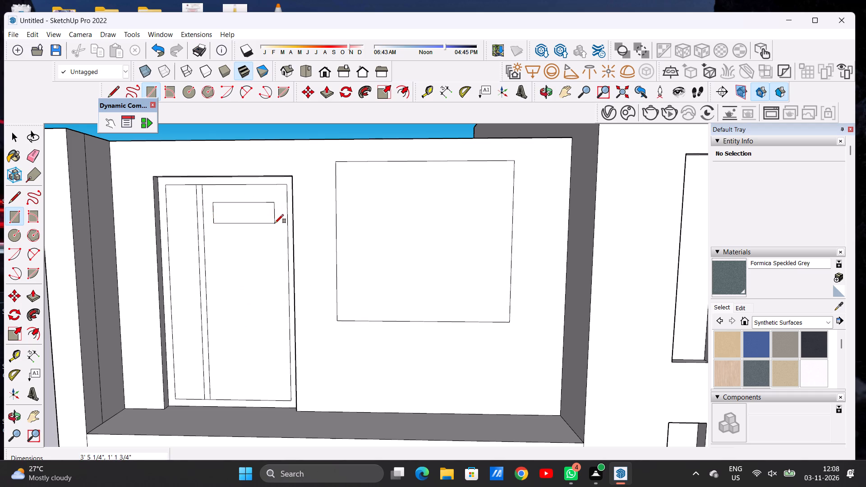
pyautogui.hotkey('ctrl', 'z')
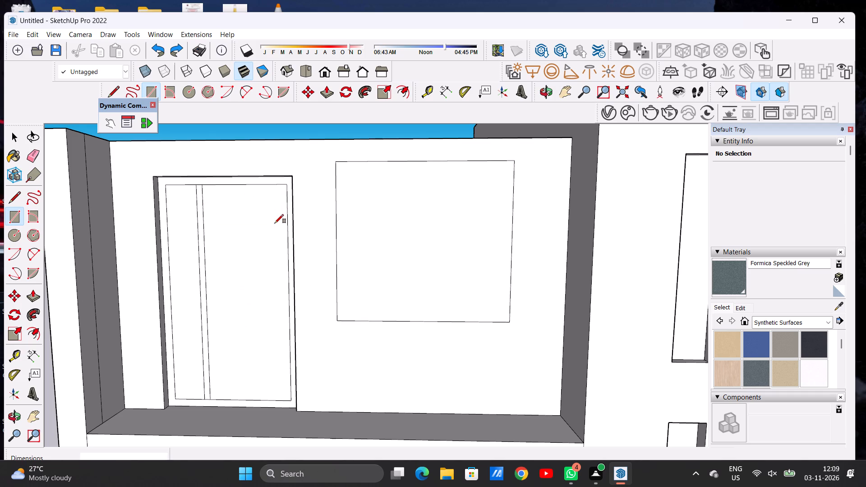
# Draw a panel rectangle about 3' 8" wide and 1' 7" high near the top of the upper door's wider section.
pyautogui.click(212, 198)
pyautogui.click(278, 227)
pyautogui.press('space')
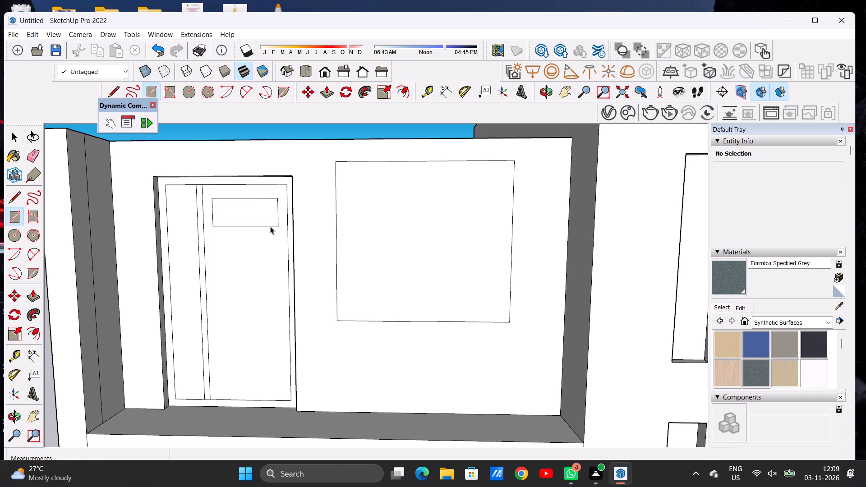
# Copy the panel rectangle straight down four times, roughly 2' to 2' 6" apart, making a column of five panels on the door.
pyautogui.doubleClick(266, 211)
pyautogui.press('m')
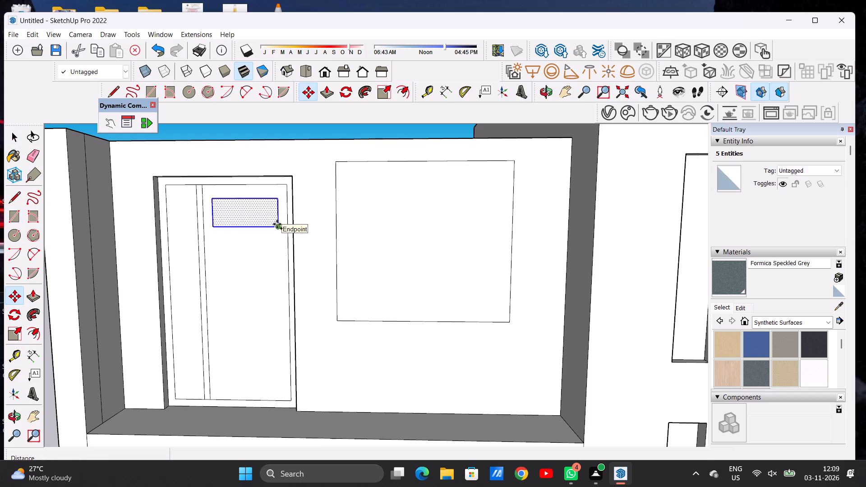
pyautogui.click(277, 224)
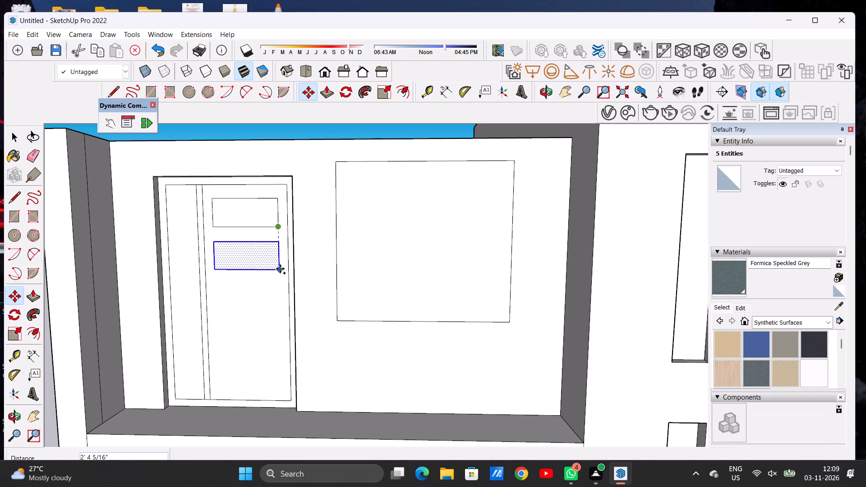
pyautogui.click(280, 269)
pyautogui.click(280, 269)
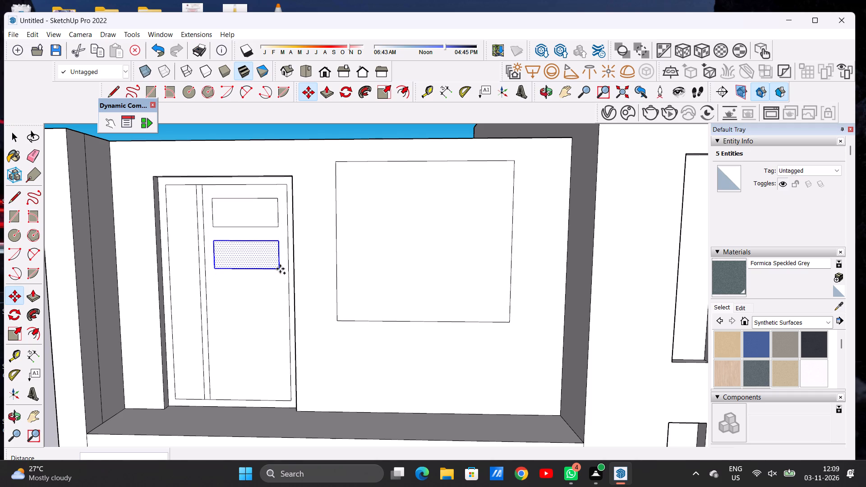
pyautogui.click(280, 313)
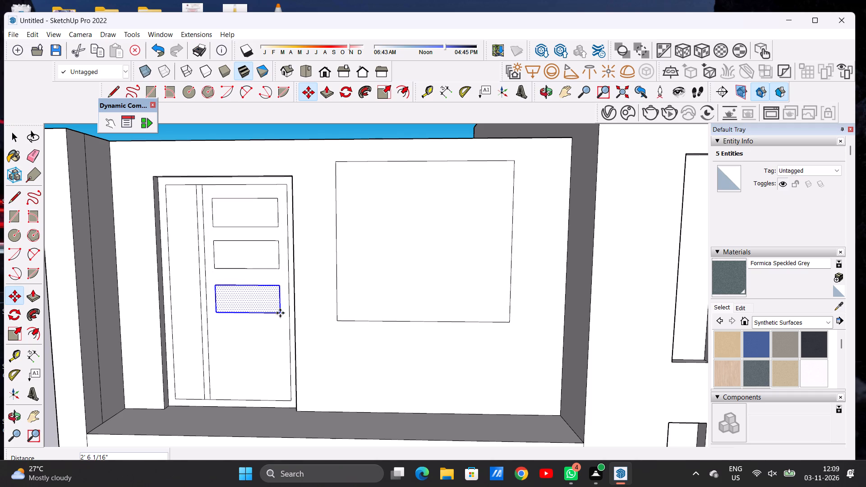
pyautogui.click(280, 313)
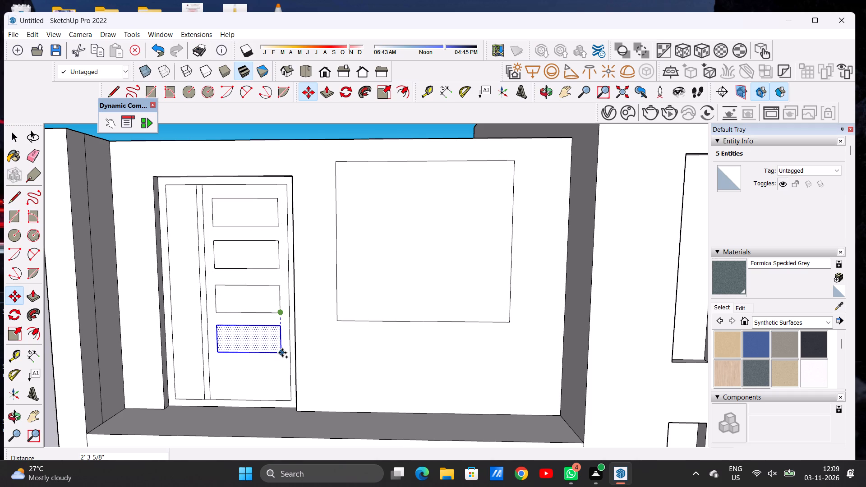
pyautogui.click(282, 353)
pyautogui.click(282, 353)
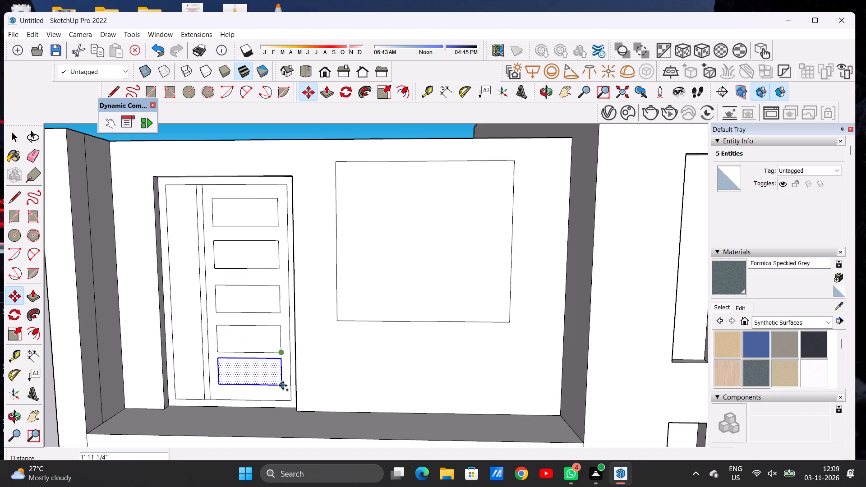
pyautogui.click(283, 393)
pyautogui.press('space')
pyautogui.scroll(-8, 238, 368)
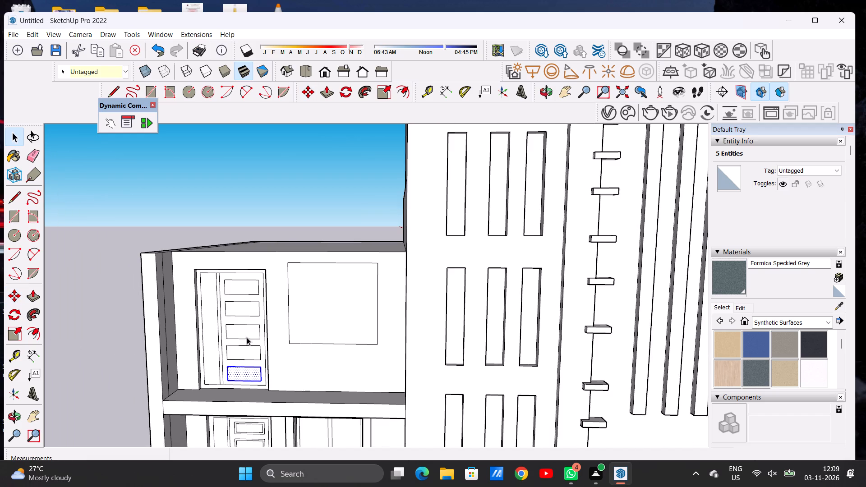
pyautogui.click(284, 233)
# Offset the outline of each of the five door panels inward by the same small distance to form inner borders.
pyautogui.scroll(13, 220, 303)
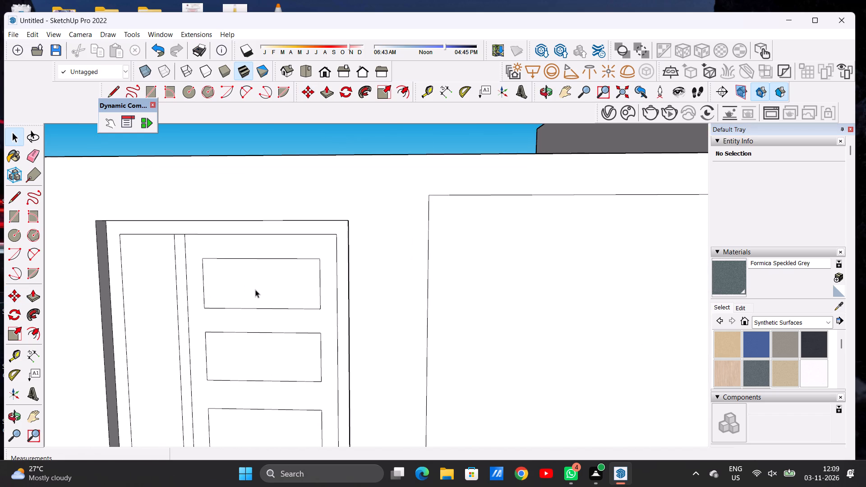
pyautogui.press('o')
pyautogui.press('f')
pyautogui.click(247, 264)
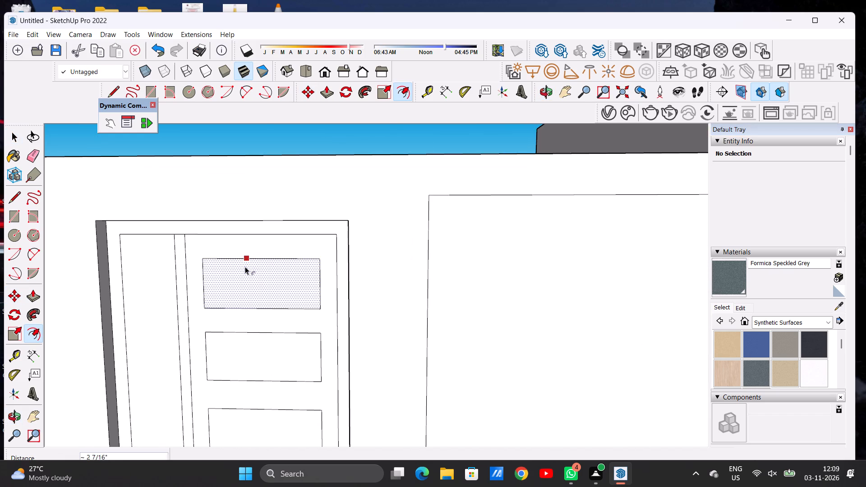
pyautogui.click(241, 268)
pyautogui.doubleClick(249, 353)
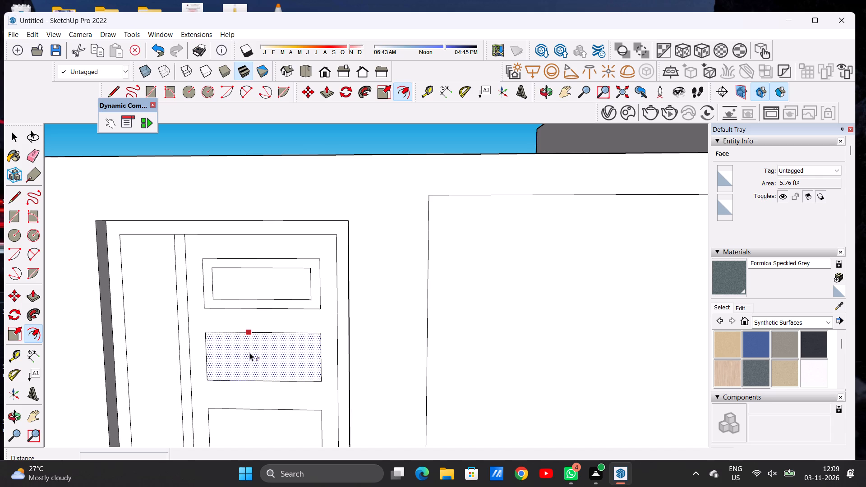
pyautogui.scroll(-8, 239, 266)
pyautogui.scroll(8, 241, 355)
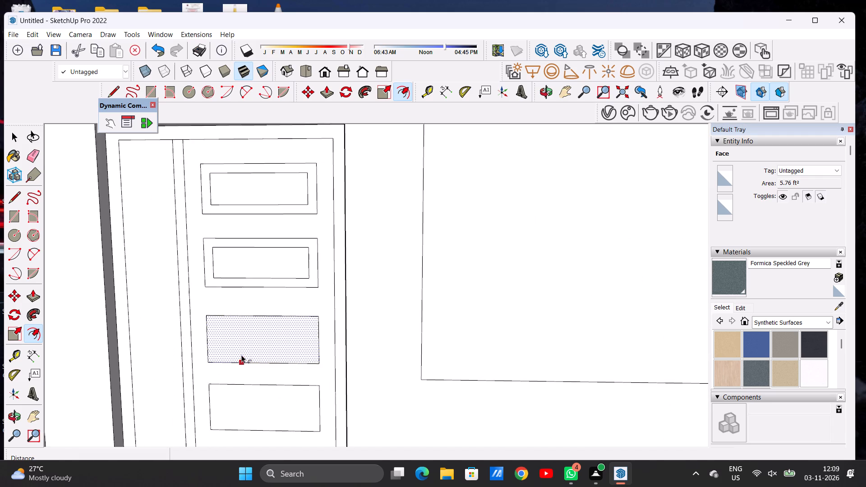
pyautogui.doubleClick(242, 355)
pyautogui.scroll(-7, 224, 280)
pyautogui.scroll(9, 256, 362)
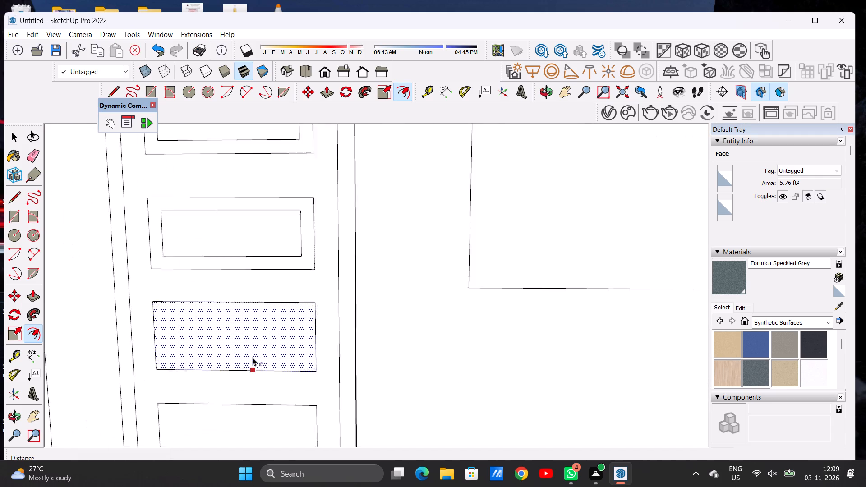
pyautogui.scroll(1, 253, 358)
pyautogui.doubleClick(253, 358)
pyautogui.scroll(-2, 243, 315)
pyautogui.scroll(1, 243, 314)
pyautogui.scroll(-4, 243, 314)
pyautogui.scroll(7, 239, 398)
pyautogui.doubleClick(239, 398)
pyautogui.press('space')
# Draw an upright handle rectangle about 1' 11" tall and 4" wide at mid-height in the door's narrow section.
pyautogui.scroll(-5, 246, 369)
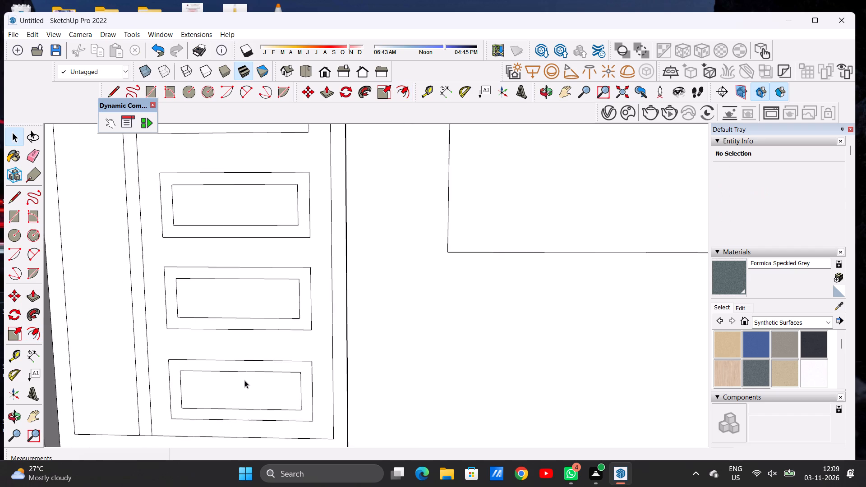
pyautogui.scroll(-16, 240, 369)
pyautogui.scroll(1, 226, 303)
pyautogui.scroll(-1, 226, 303)
pyautogui.scroll(1, 226, 302)
pyautogui.scroll(-1, 226, 302)
pyautogui.scroll(4, 226, 302)
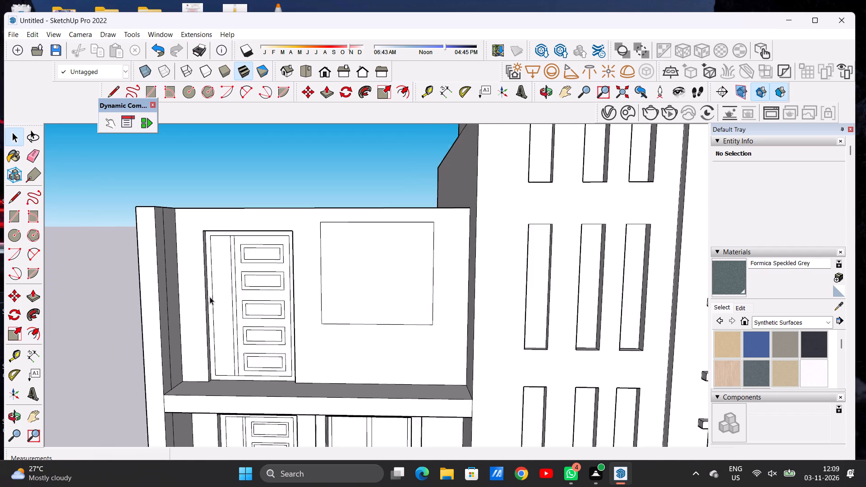
pyautogui.scroll(6, 210, 297)
pyautogui.press('r')
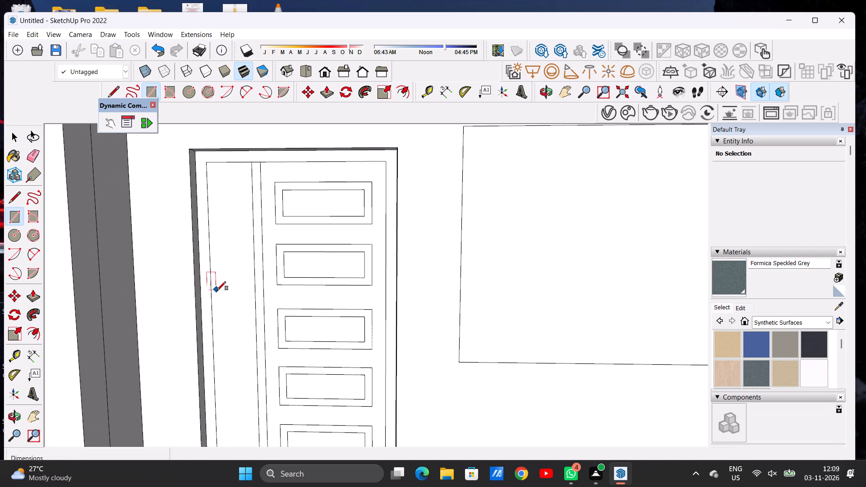
pyautogui.click(218, 291)
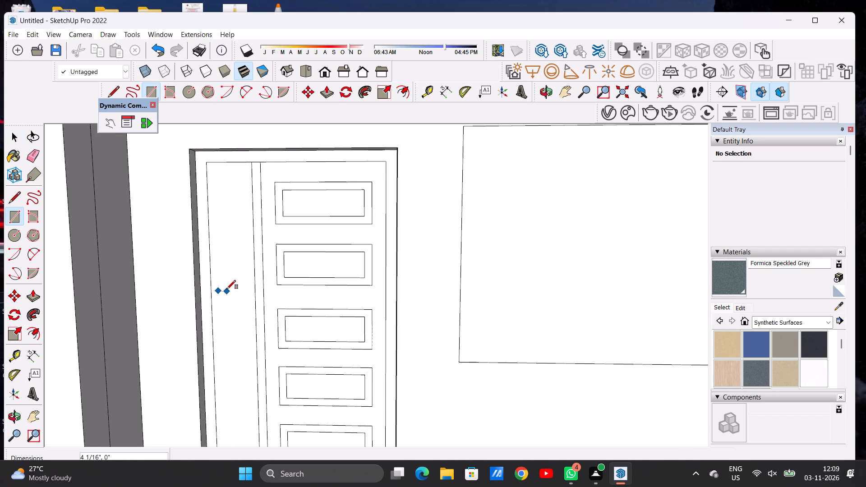
pyautogui.click(227, 289)
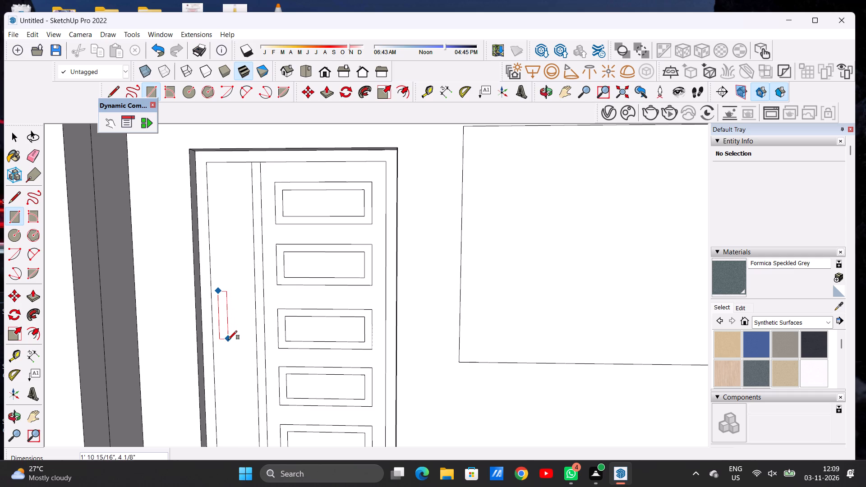
pyautogui.click(228, 343)
pyautogui.press('space')
# Offset the upper-storey window outline inward by about 10" to form the window frame.
pyautogui.scroll(-9, 232, 317)
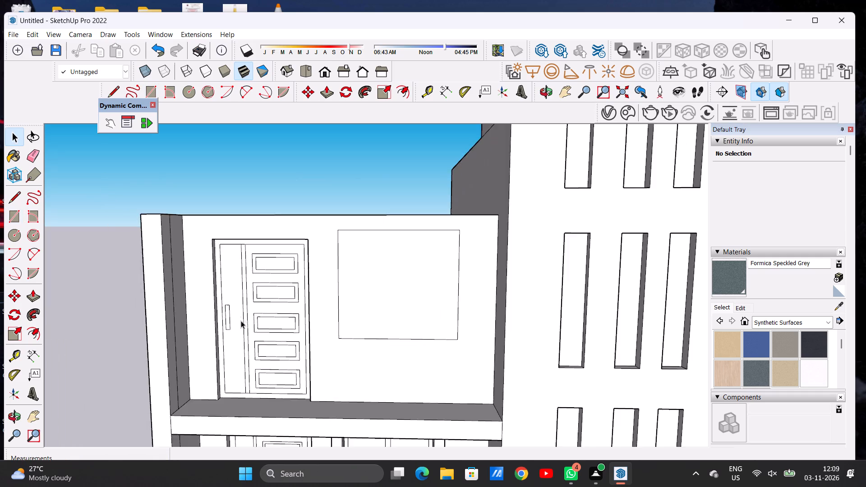
pyautogui.scroll(-7, 241, 321)
pyautogui.press('o')
pyautogui.moveTo(255, 337); pyautogui.dragTo(271, 301)
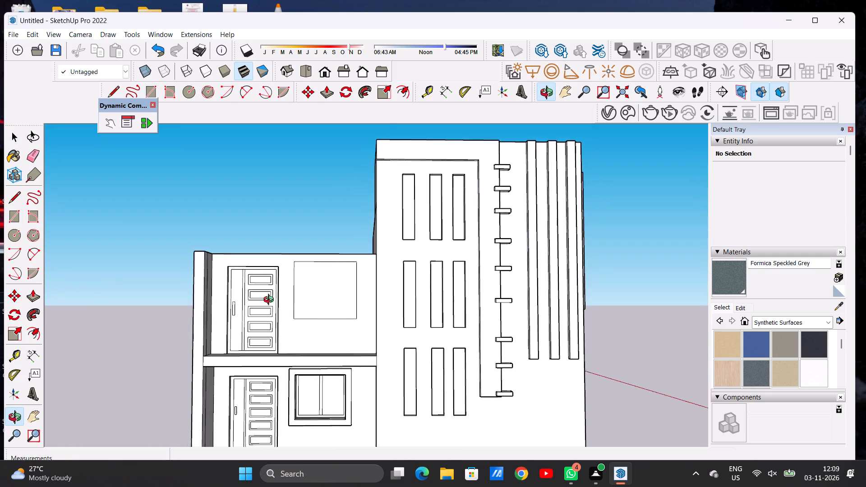
pyautogui.moveTo(271, 301); pyautogui.dragTo(267, 310)
pyautogui.scroll(-7, 273, 303)
pyautogui.moveTo(272, 324); pyautogui.dragTo(271, 330)
pyautogui.scroll(3, 303, 289)
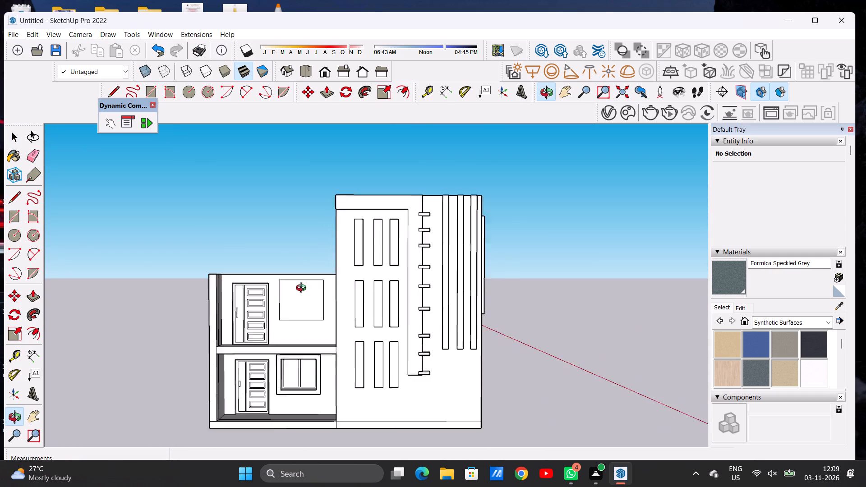
pyautogui.scroll(13, 303, 289)
pyautogui.write('OF')
pyautogui.scroll(1, 308, 294)
pyautogui.click(222, 260)
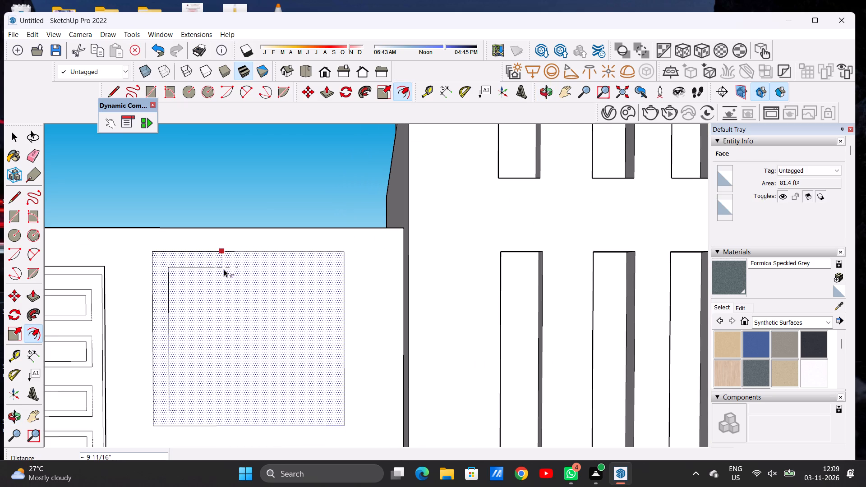
pyautogui.click(224, 269)
pyautogui.press('space')
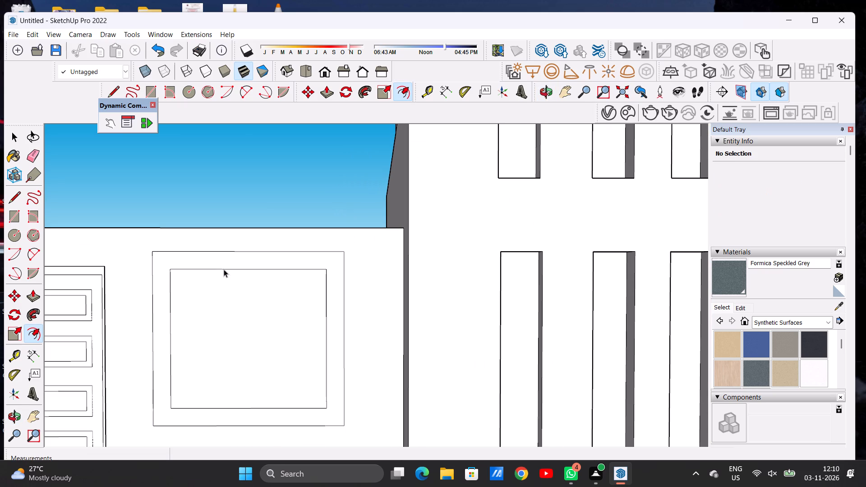
# Push the inner face of the upper-storey window into the wall by about 11".
pyautogui.press('o')
pyautogui.scroll(-8, 226, 272)
pyautogui.moveTo(237, 292); pyautogui.dragTo(162, 350)
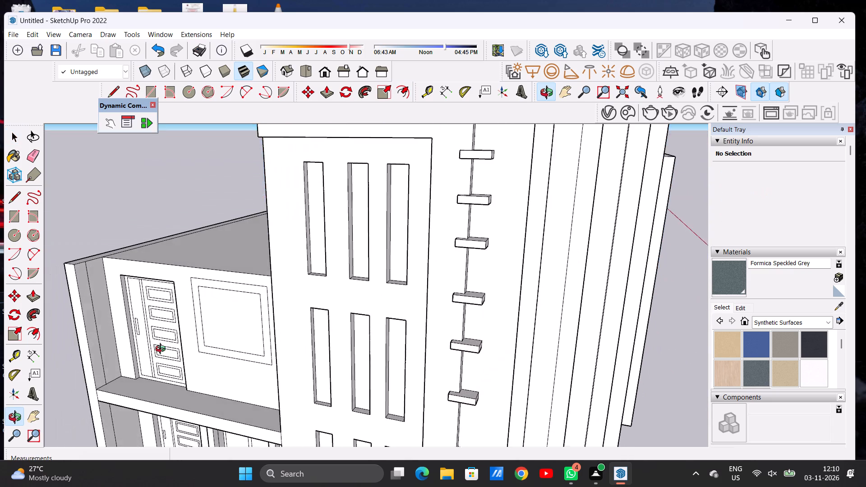
pyautogui.moveTo(162, 350); pyautogui.dragTo(173, 349)
pyautogui.scroll(8, 218, 310)
pyautogui.press('p')
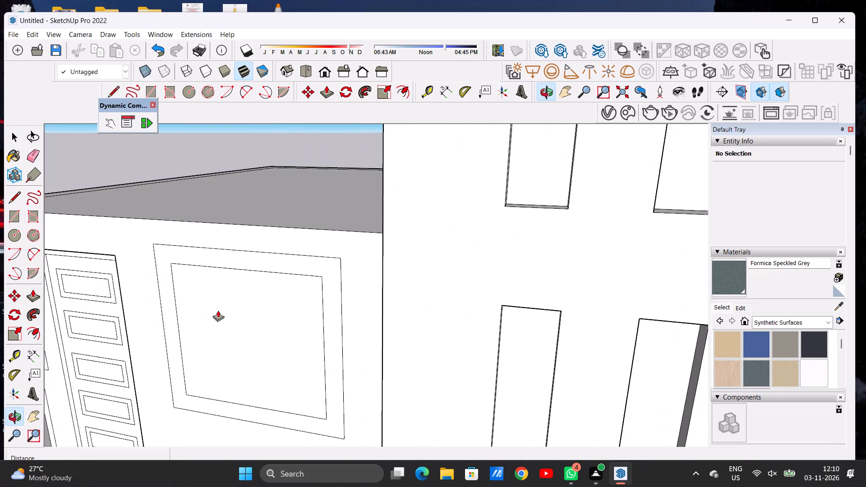
pyautogui.scroll(5, 230, 316)
pyautogui.click(197, 338)
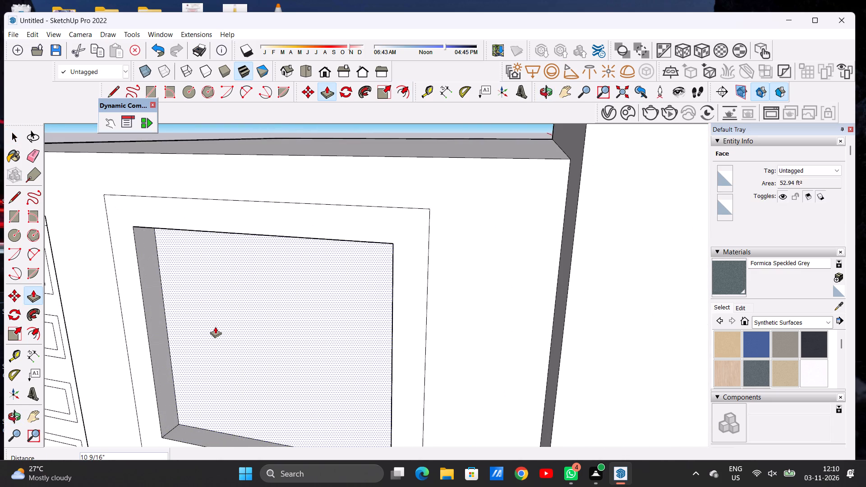
pyautogui.click(216, 326)
pyautogui.press('space')
pyautogui.write('O')
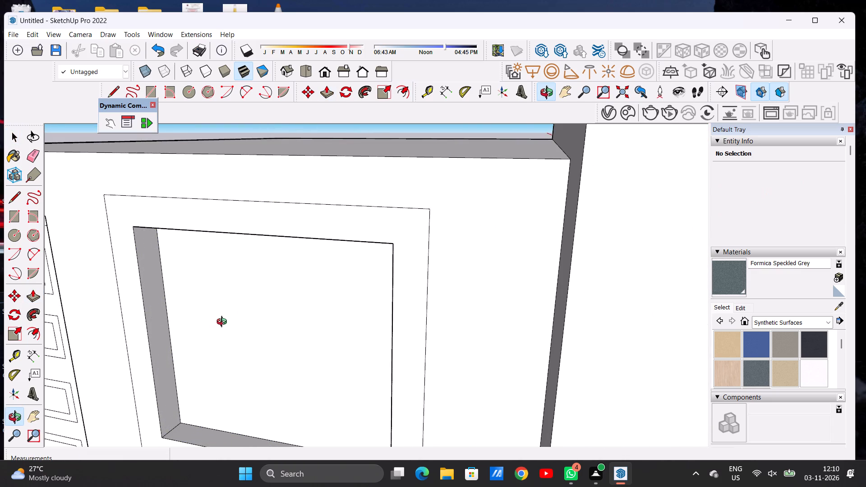
# Offset the outline of the recessed upper-storey window face inward by about 5" to form the sash border.
pyautogui.scroll(-1, 243, 303)
pyautogui.scroll(1, 243, 303)
pyautogui.scroll(-12, 243, 303)
pyautogui.moveTo(224, 335); pyautogui.dragTo(254, 313)
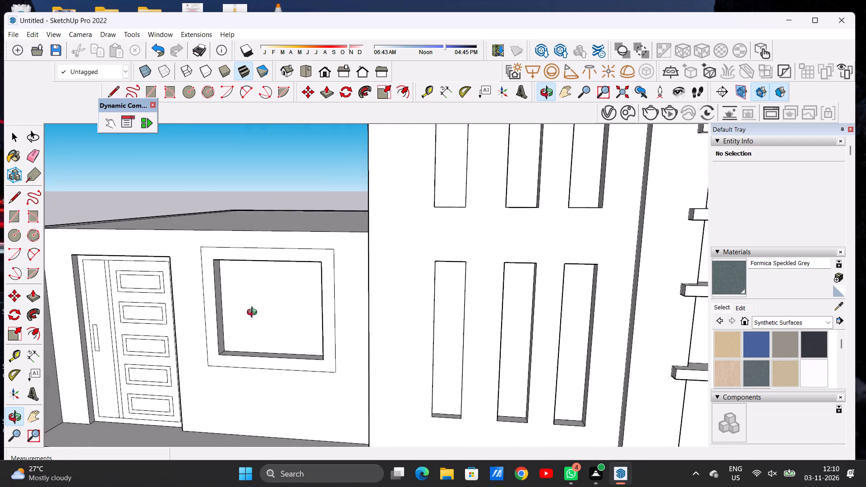
pyautogui.moveTo(254, 313); pyautogui.dragTo(298, 280)
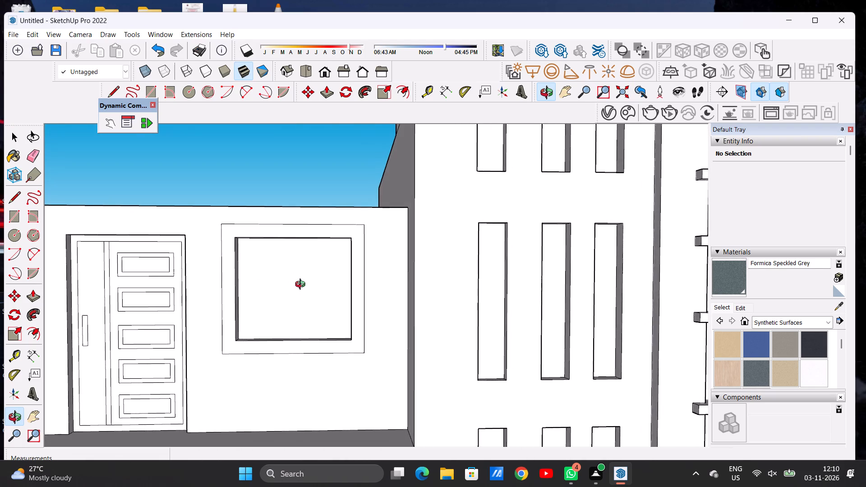
pyautogui.scroll(5, 308, 295)
pyautogui.moveTo(304, 308); pyautogui.dragTo(302, 295)
pyautogui.moveTo(303, 294); pyautogui.dragTo(308, 300)
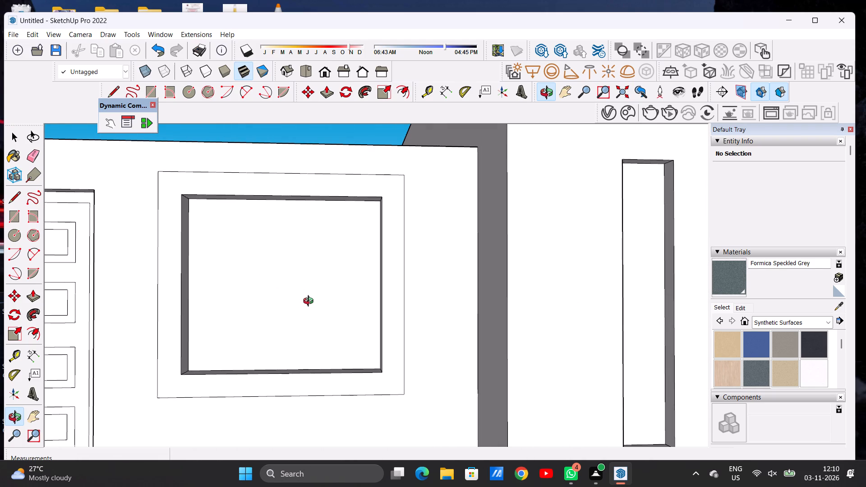
pyautogui.write('OF')
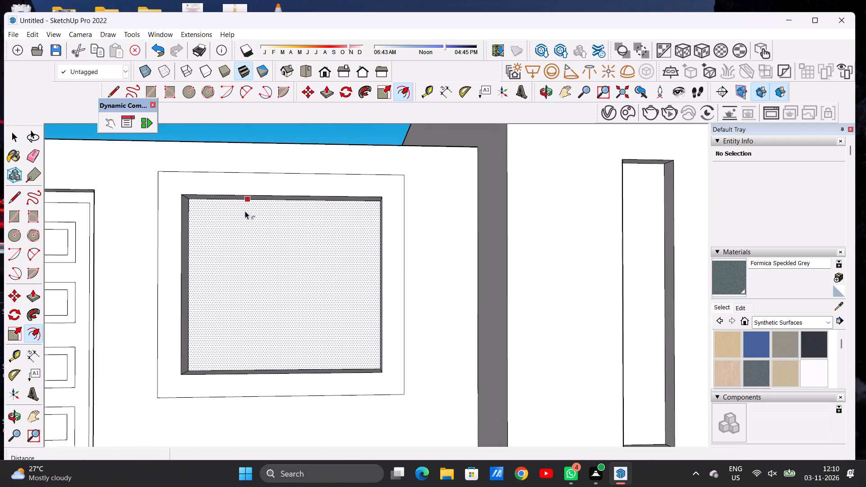
pyautogui.click(240, 205)
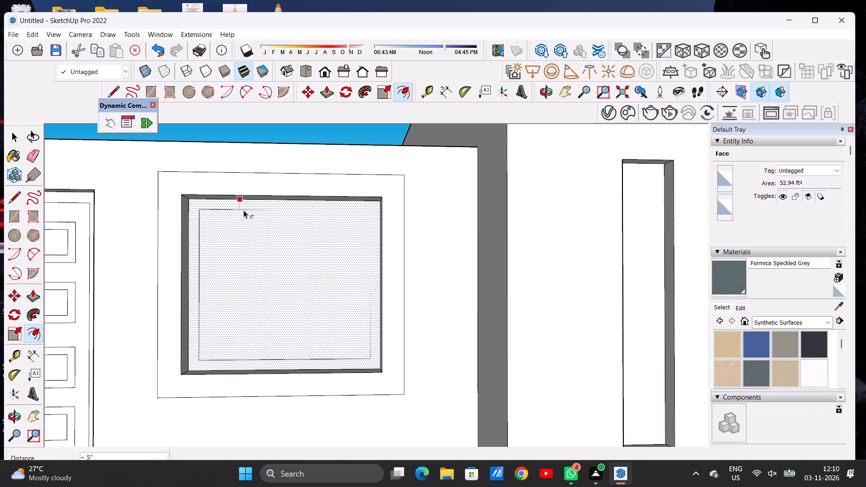
pyautogui.click(244, 210)
pyautogui.press('space')
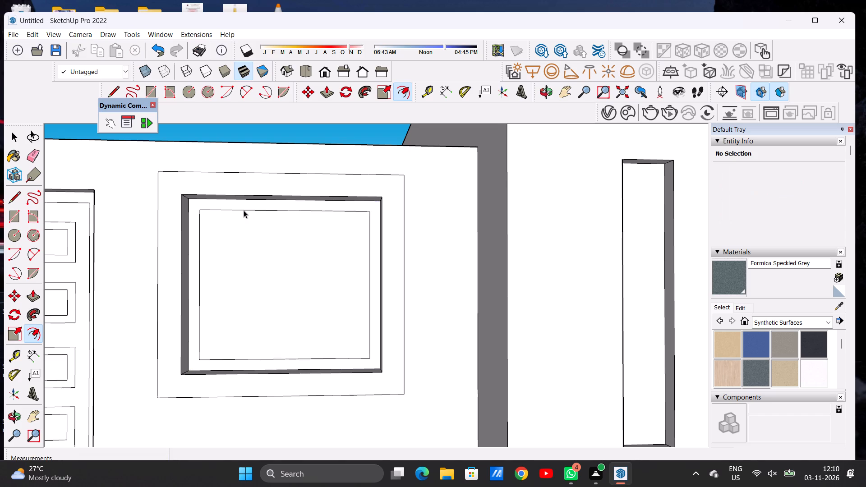
# Draw two close vertical lines about 6' long down the middle of the upper-storey window pane to form a central mullion.
pyautogui.write('L')
pyautogui.scroll(5, 326, 326)
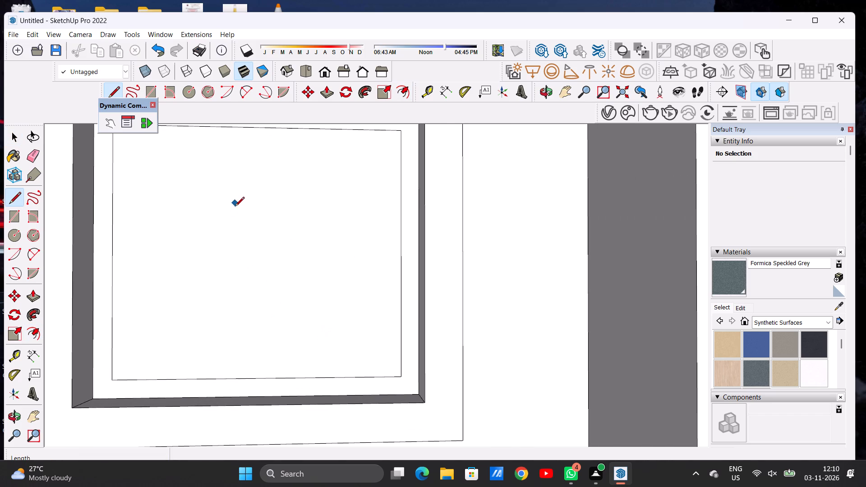
pyautogui.scroll(-6, 235, 214)
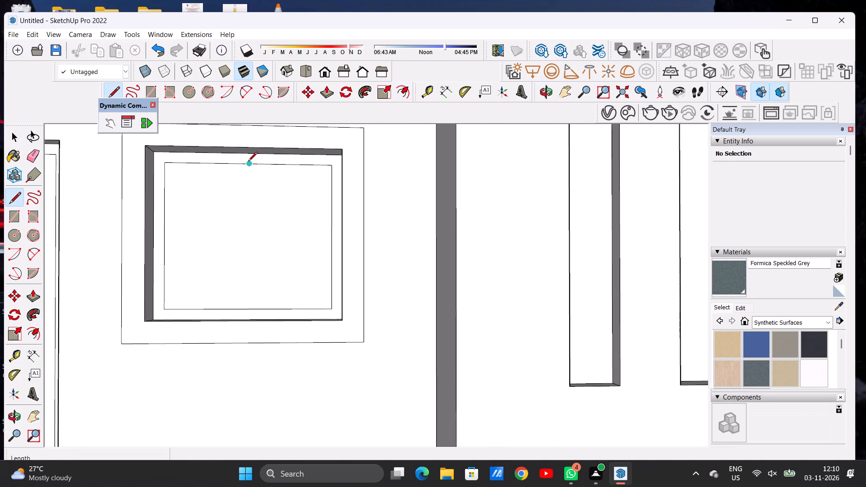
pyautogui.click(240, 164)
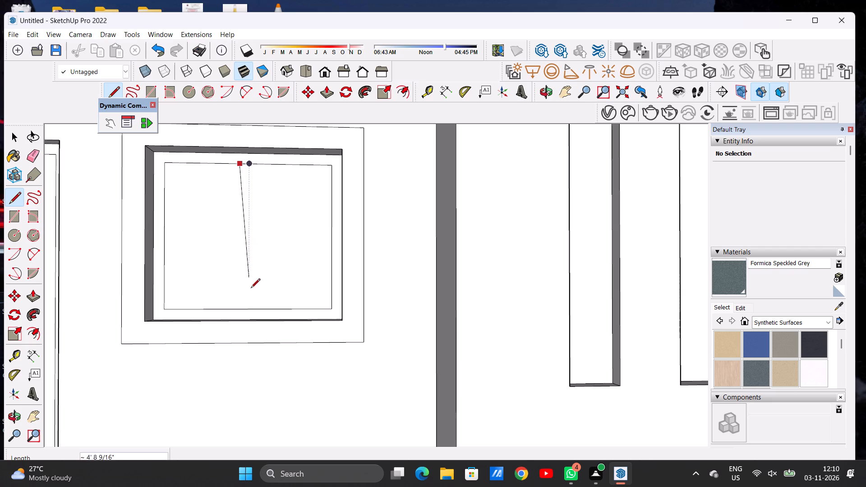
pyautogui.click(237, 309)
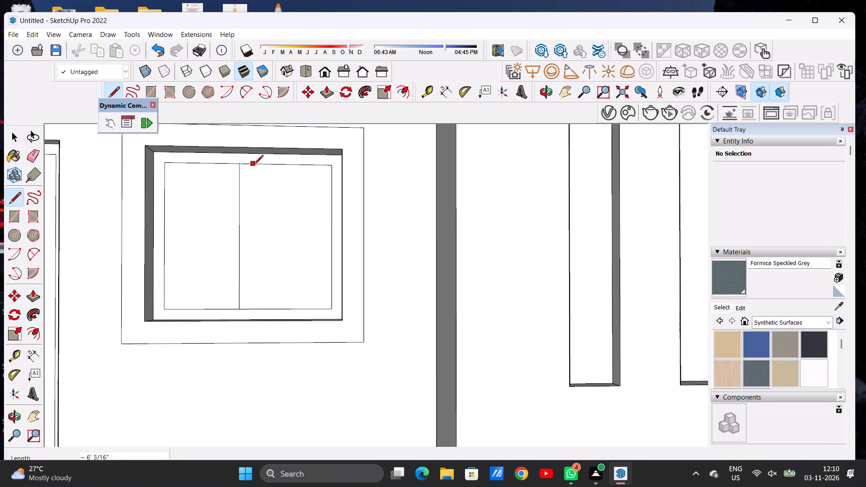
pyautogui.click(253, 163)
pyautogui.click(253, 306)
pyautogui.press('space')
# Pull the upper-storey window's outer frame out from the wall by about 1' 2".
pyautogui.scroll(-12, 260, 273)
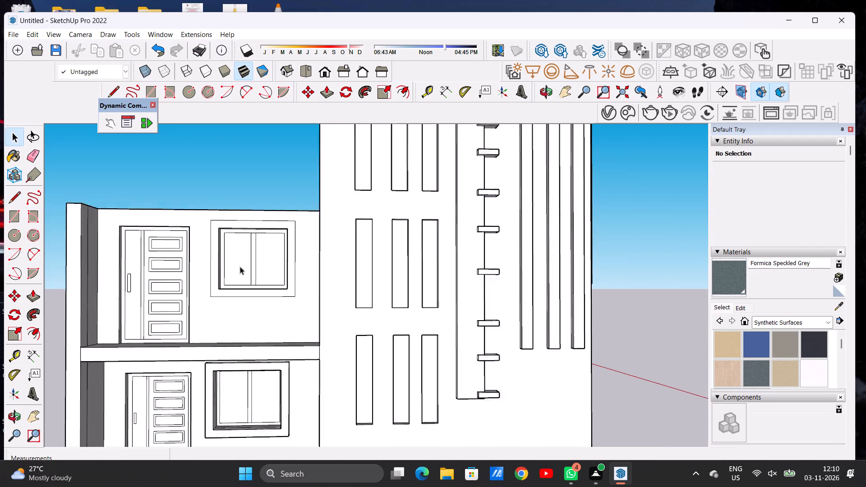
pyautogui.scroll(-7, 240, 266)
pyautogui.scroll(3, 230, 240)
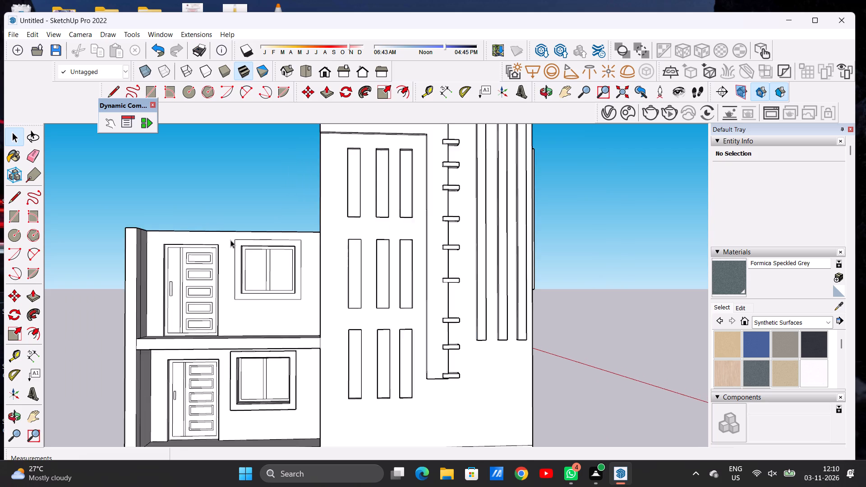
pyautogui.scroll(8, 230, 240)
pyautogui.press('o')
pyautogui.scroll(-5, 267, 270)
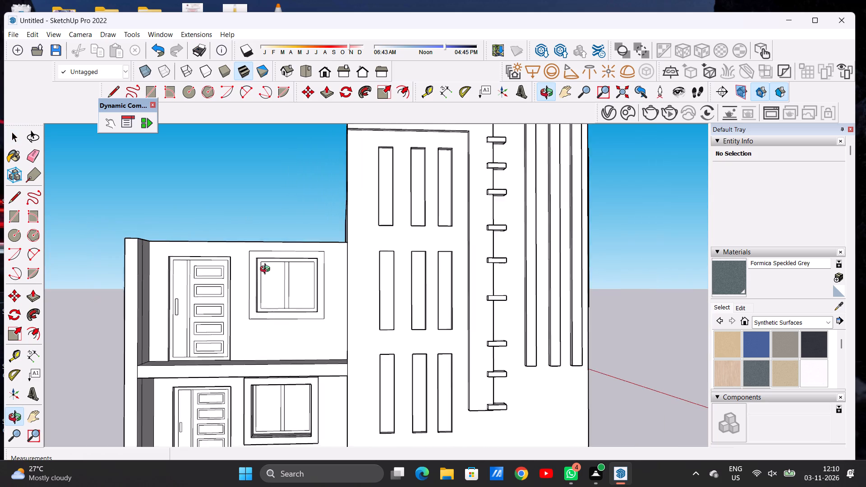
pyautogui.moveTo(228, 276); pyautogui.dragTo(306, 349)
pyautogui.scroll(6, 292, 322)
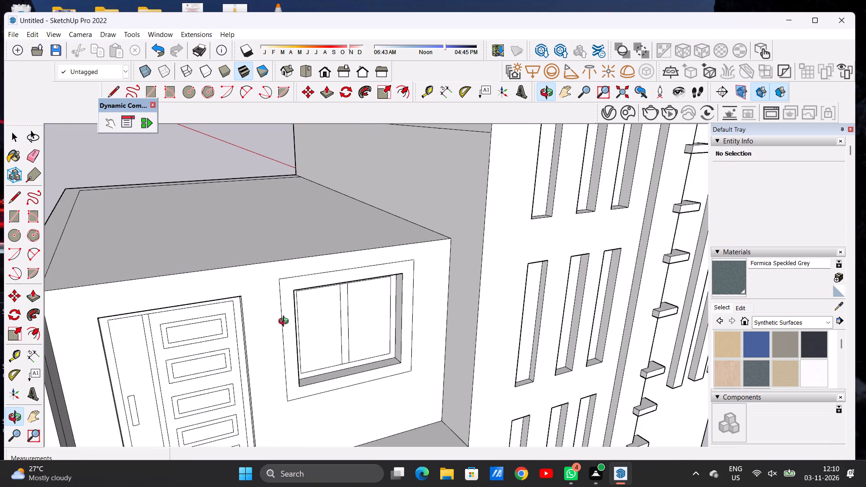
pyautogui.press('p')
pyautogui.scroll(7, 282, 281)
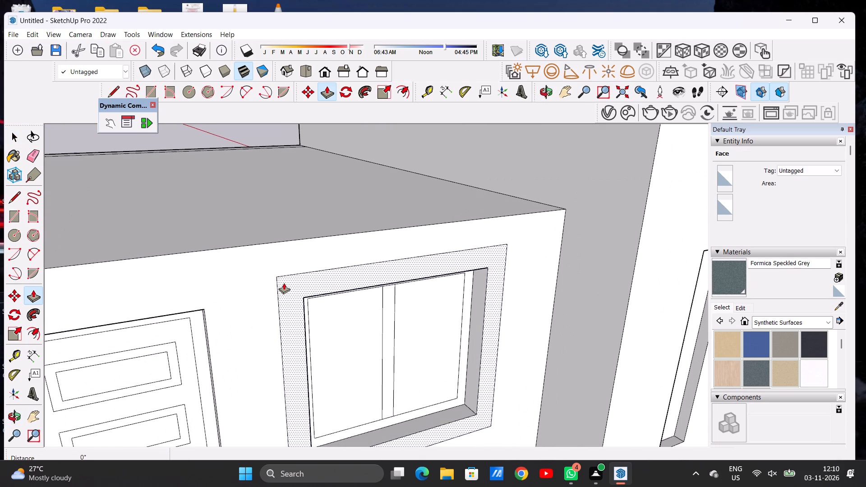
pyautogui.click(284, 283)
pyautogui.click(296, 292)
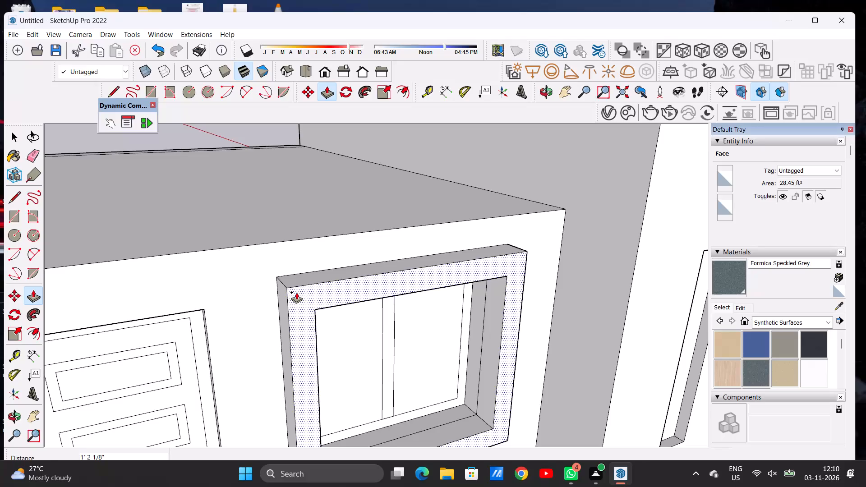
pyautogui.press('space')
# Examine the finished upper-storey window and door, the extension's roof and side walls, and the adjoining building from several angles.
pyautogui.write('O')
pyautogui.moveTo(395, 308); pyautogui.dragTo(305, 255)
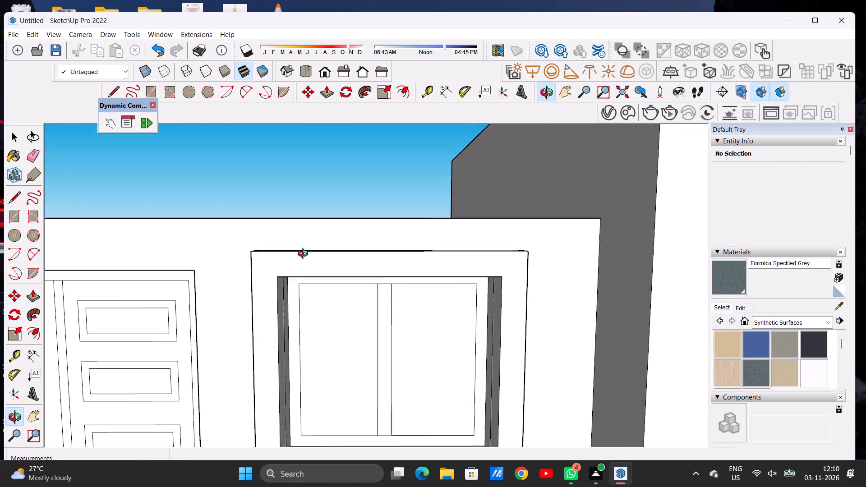
pyautogui.moveTo(305, 255); pyautogui.dragTo(313, 244)
pyautogui.scroll(-11, 350, 306)
pyautogui.moveTo(371, 314); pyautogui.dragTo(378, 316)
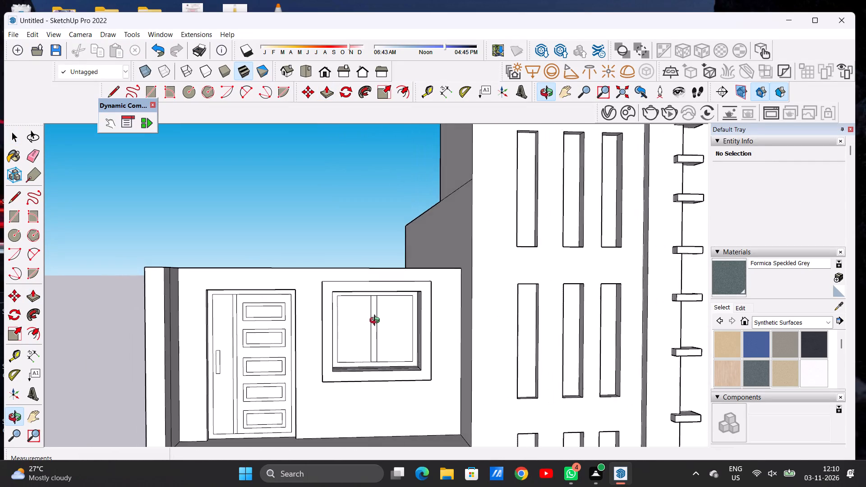
pyautogui.scroll(-4, 363, 323)
pyautogui.scroll(1, 359, 326)
pyautogui.scroll(-5, 359, 326)
pyautogui.moveTo(340, 318); pyautogui.dragTo(324, 404)
pyautogui.scroll(2, 321, 368)
pyautogui.scroll(-1, 321, 368)
pyautogui.scroll(13, 321, 368)
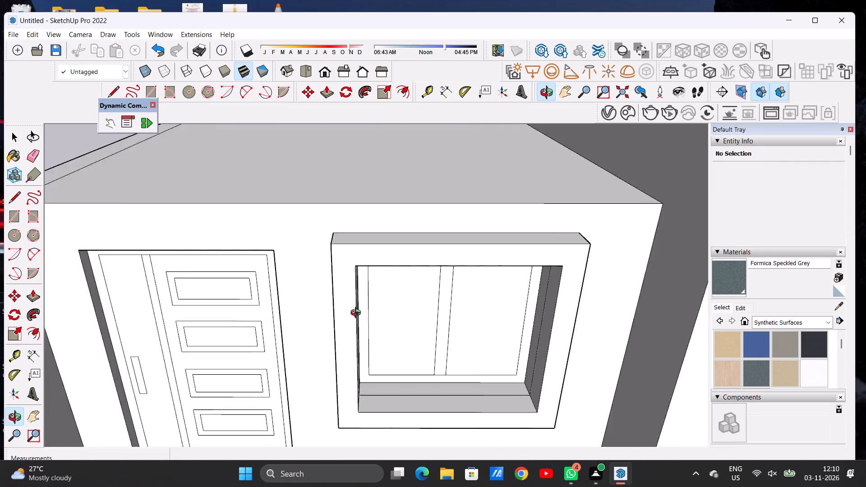
pyautogui.scroll(5, 358, 314)
pyautogui.moveTo(341, 296); pyautogui.dragTo(364, 304)
pyautogui.scroll(-17, 365, 303)
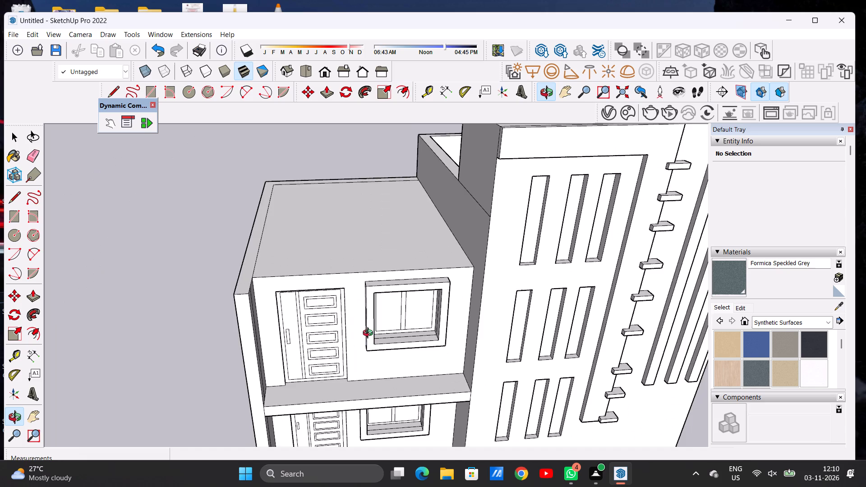
pyautogui.moveTo(370, 334); pyautogui.dragTo(294, 304)
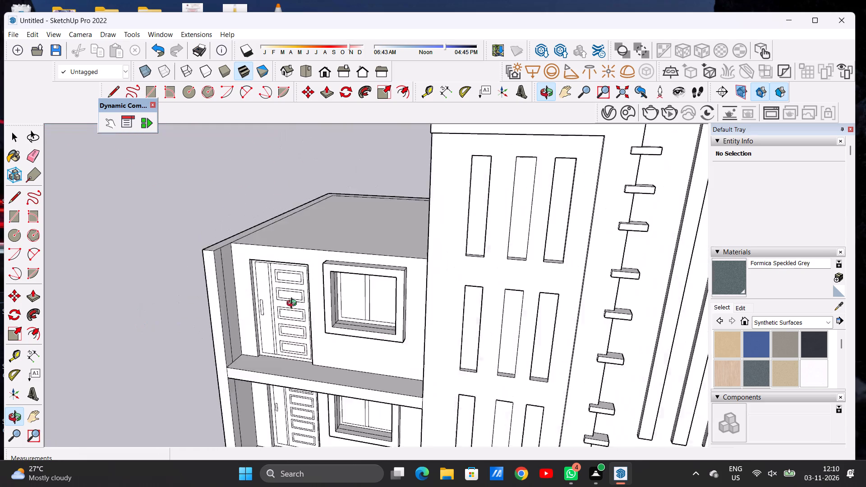
pyautogui.moveTo(294, 304); pyautogui.dragTo(315, 283)
pyautogui.scroll(9, 399, 277)
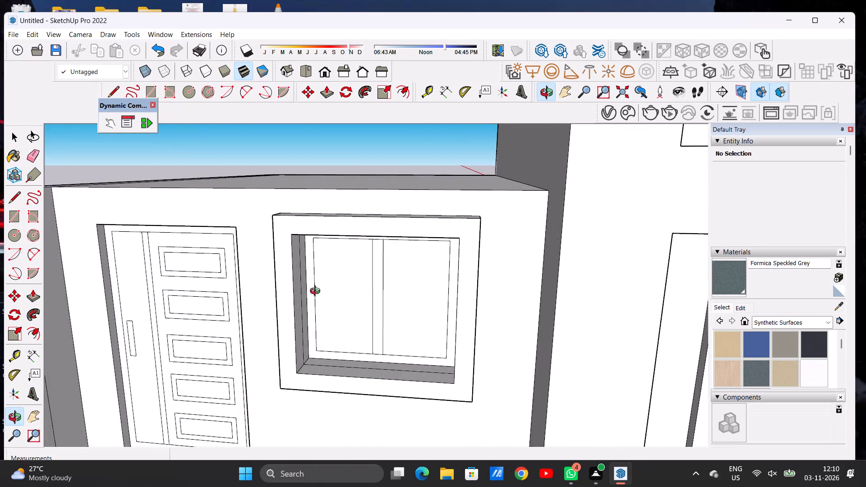
pyautogui.moveTo(309, 293); pyautogui.dragTo(357, 293)
pyautogui.scroll(-5, 349, 299)
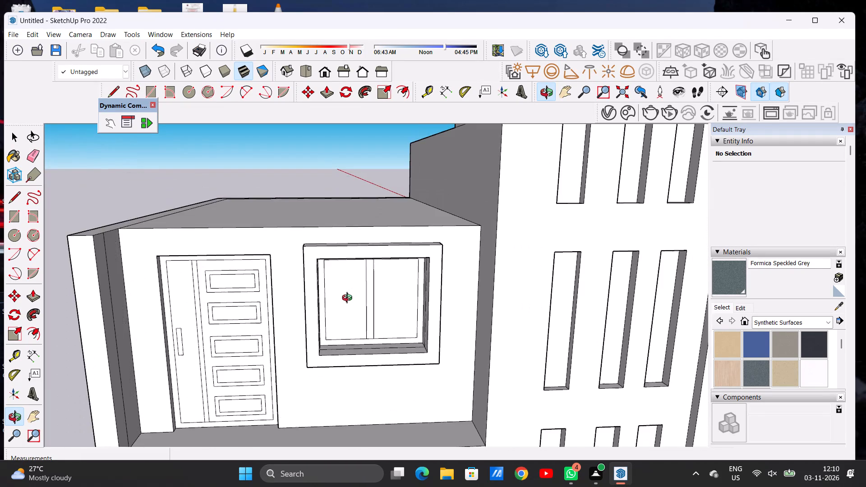
pyautogui.scroll(-8, 349, 299)
pyautogui.moveTo(387, 329); pyautogui.dragTo(382, 231)
pyautogui.moveTo(401, 253); pyautogui.dragTo(183, 312)
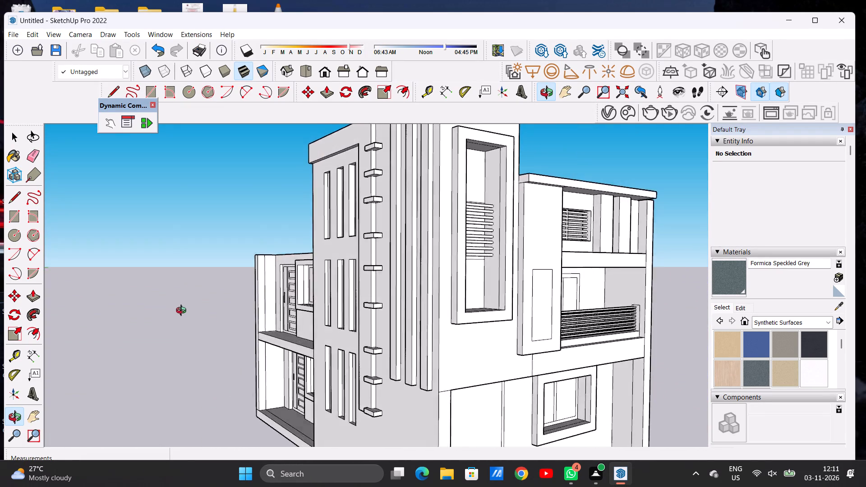
pyautogui.moveTo(183, 312); pyautogui.dragTo(426, 312)
pyautogui.moveTo(328, 312); pyautogui.dragTo(350, 328)
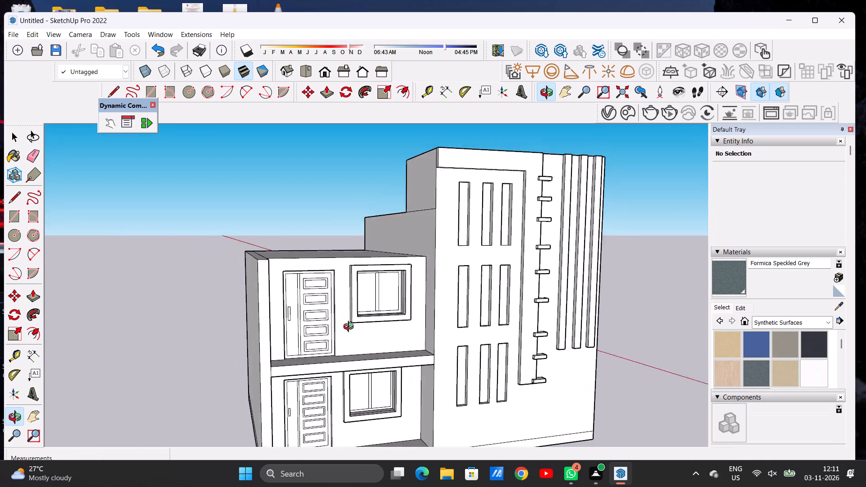
pyautogui.moveTo(350, 328); pyautogui.dragTo(294, 326)
pyautogui.scroll(-5, 313, 305)
pyautogui.scroll(1, 313, 306)
pyautogui.scroll(-4, 313, 306)
pyautogui.scroll(6, 341, 292)
pyautogui.scroll(-1, 346, 285)
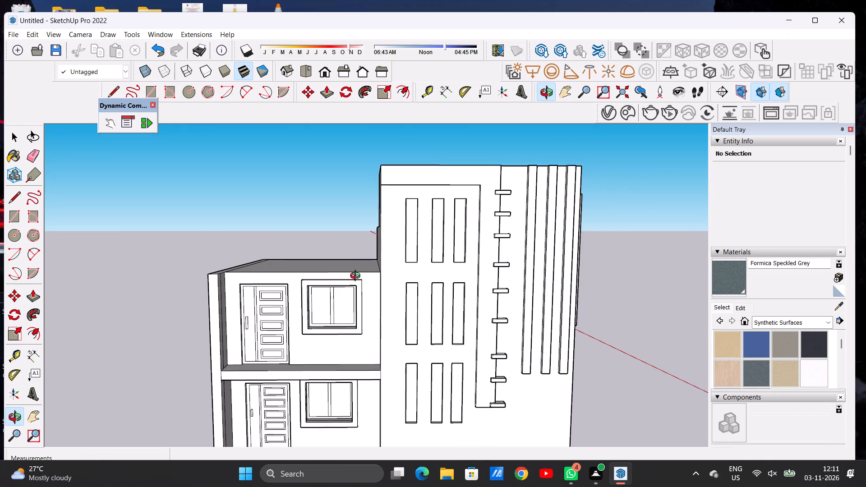
pyautogui.moveTo(280, 329); pyautogui.dragTo(406, 326)
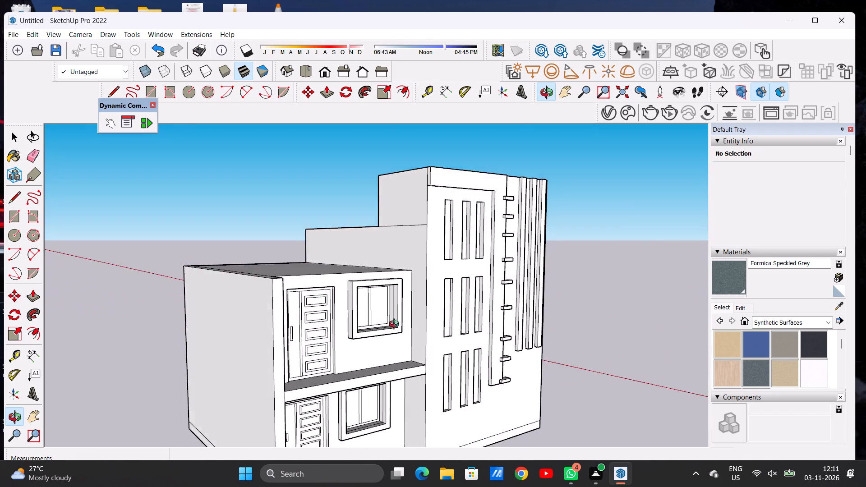
pyautogui.scroll(17, 372, 308)
pyautogui.moveTo(353, 277); pyautogui.dragTo(136, 320)
pyautogui.moveTo(381, 309); pyautogui.dragTo(368, 308)
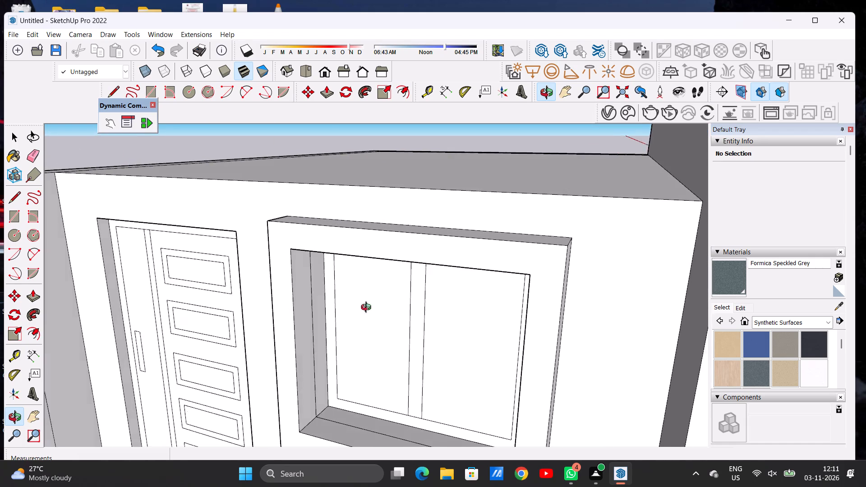
pyautogui.moveTo(368, 308); pyautogui.dragTo(254, 318)
pyautogui.scroll(-15, 348, 306)
pyautogui.moveTo(323, 318); pyautogui.dragTo(454, 291)
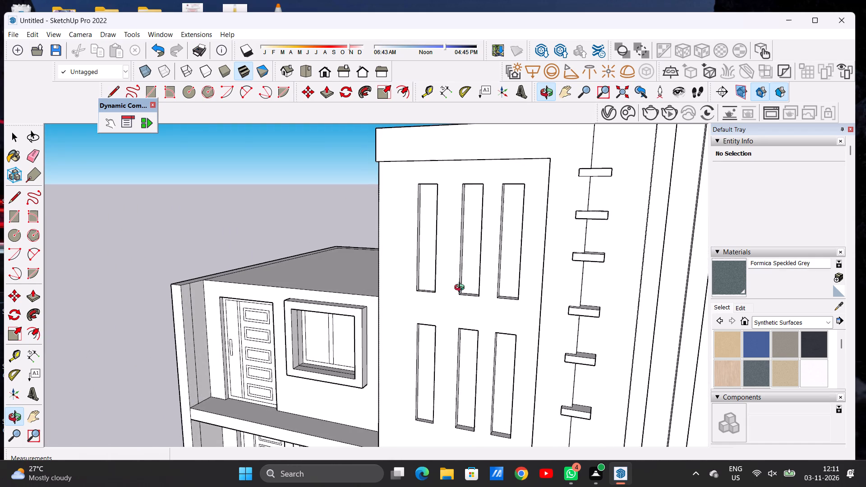
pyautogui.scroll(-8, 471, 289)
pyautogui.scroll(1, 510, 291)
pyautogui.moveTo(394, 320); pyautogui.dragTo(447, 303)
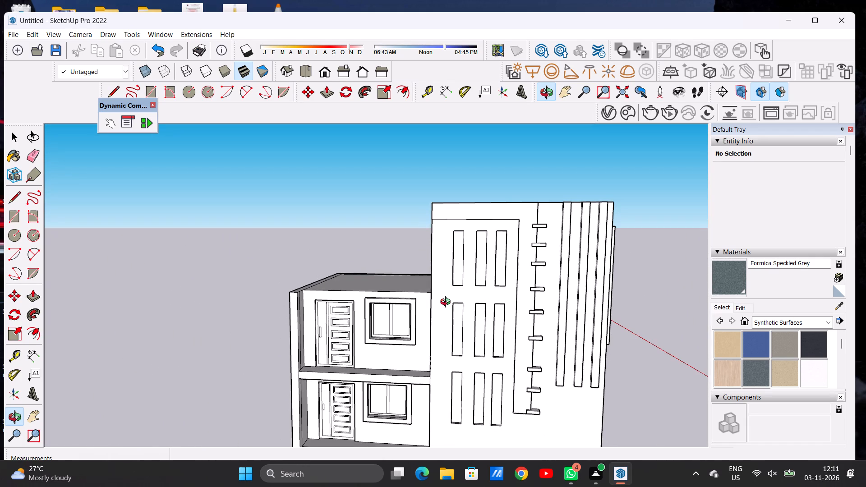
pyautogui.scroll(-8, 402, 296)
pyautogui.moveTo(379, 316); pyautogui.dragTo(408, 298)
pyautogui.moveTo(407, 298); pyautogui.dragTo(392, 331)
pyautogui.scroll(13, 411, 293)
pyautogui.scroll(-2, 406, 301)
pyautogui.scroll(1, 402, 300)
pyautogui.moveTo(313, 304); pyautogui.dragTo(414, 361)
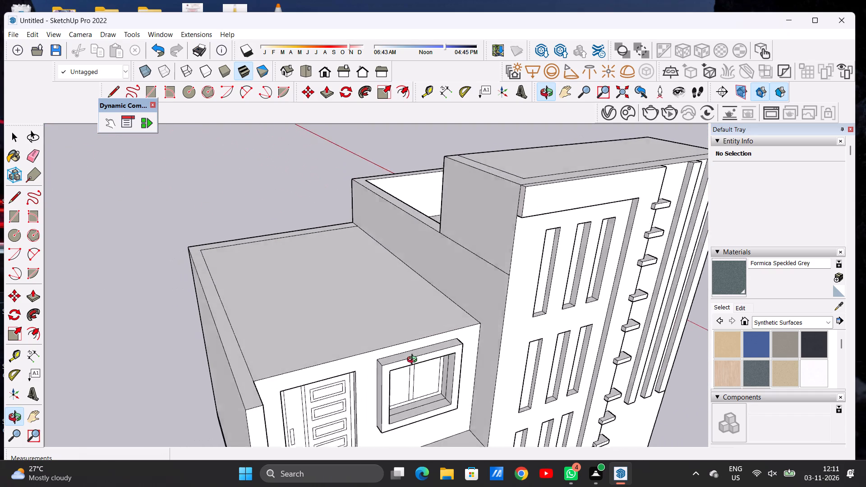
pyautogui.moveTo(414, 361); pyautogui.dragTo(412, 361)
pyautogui.scroll(-7, 429, 286)
pyautogui.moveTo(420, 310); pyautogui.dragTo(381, 329)
pyautogui.scroll(3, 374, 328)
pyautogui.scroll(-1, 372, 327)
pyautogui.scroll(4, 372, 327)
pyautogui.scroll(-2, 359, 332)
pyautogui.scroll(5, 359, 332)
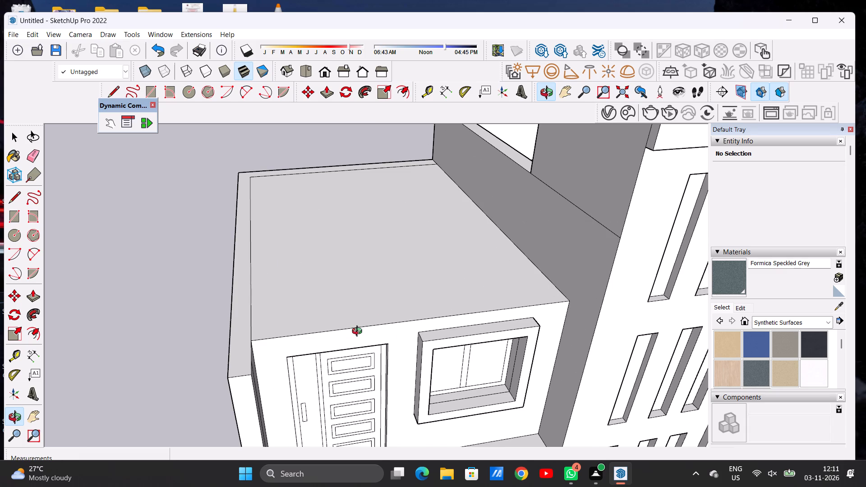
pyautogui.scroll(-7, 336, 362)
pyautogui.moveTo(345, 370); pyautogui.dragTo(323, 301)
pyautogui.scroll(-3, 384, 331)
pyautogui.scroll(1, 384, 331)
pyautogui.scroll(-3, 387, 333)
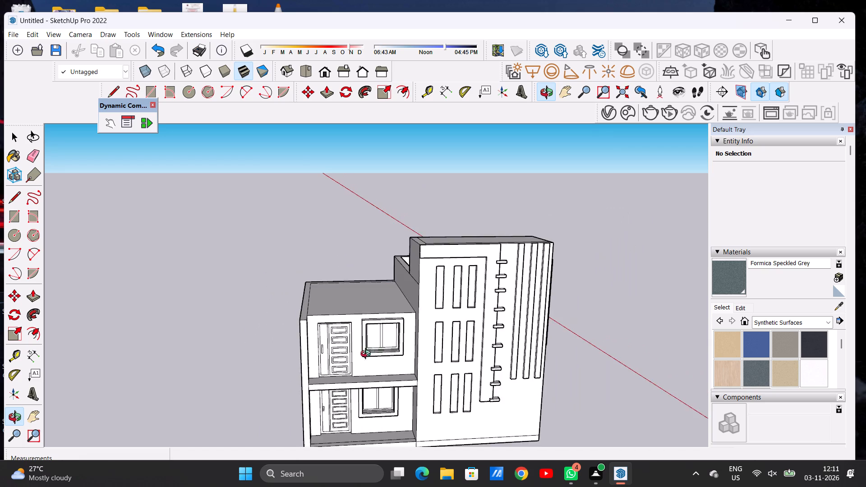
pyautogui.moveTo(352, 357); pyautogui.dragTo(244, 389)
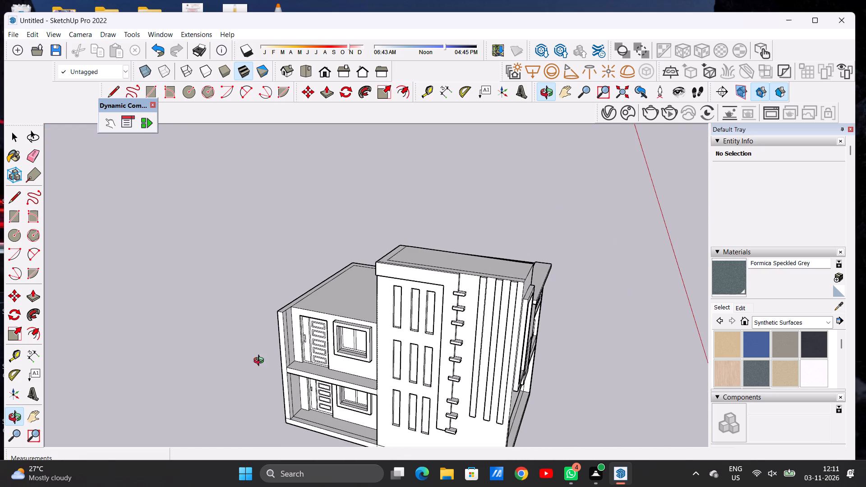
# Raise the extension's upper roof face by about 1' 1 1/2" to form a roof slab.
pyautogui.scroll(6, 285, 331)
pyautogui.scroll(-1, 312, 299)
pyautogui.scroll(4, 312, 299)
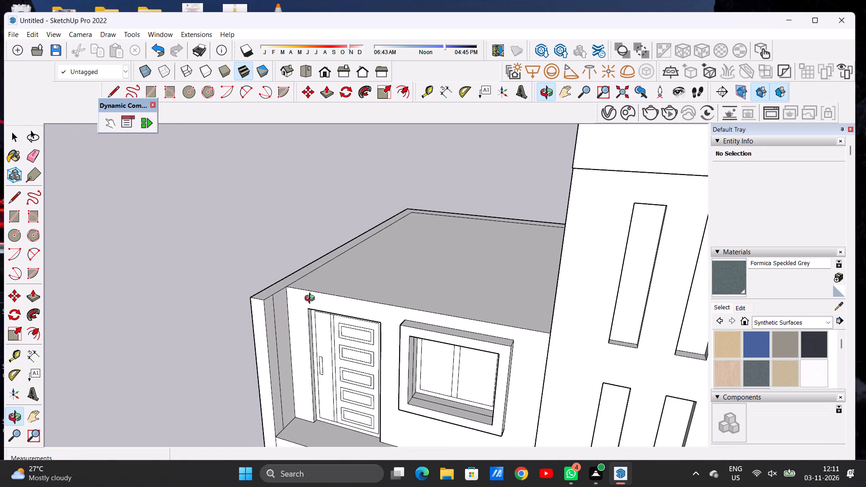
pyautogui.scroll(-8, 312, 299)
pyautogui.moveTo(349, 309); pyautogui.dragTo(483, 304)
pyautogui.scroll(7, 359, 317)
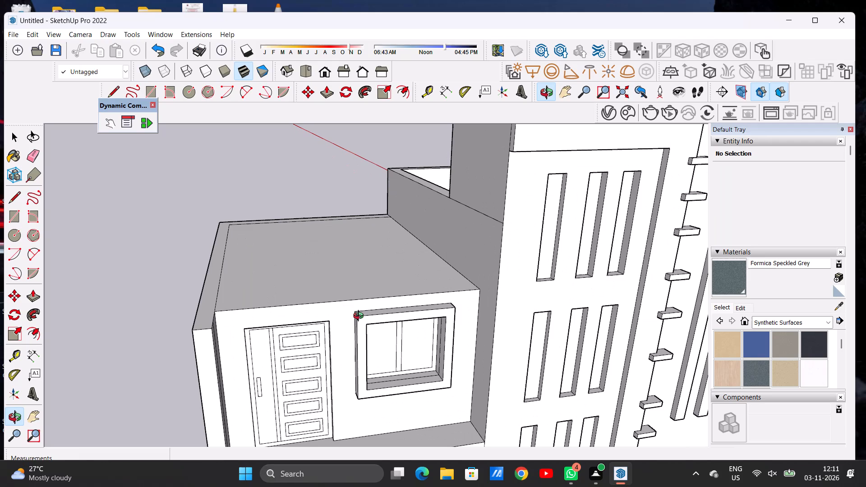
pyautogui.press('space')
pyautogui.write('P')
pyautogui.scroll(9, 304, 299)
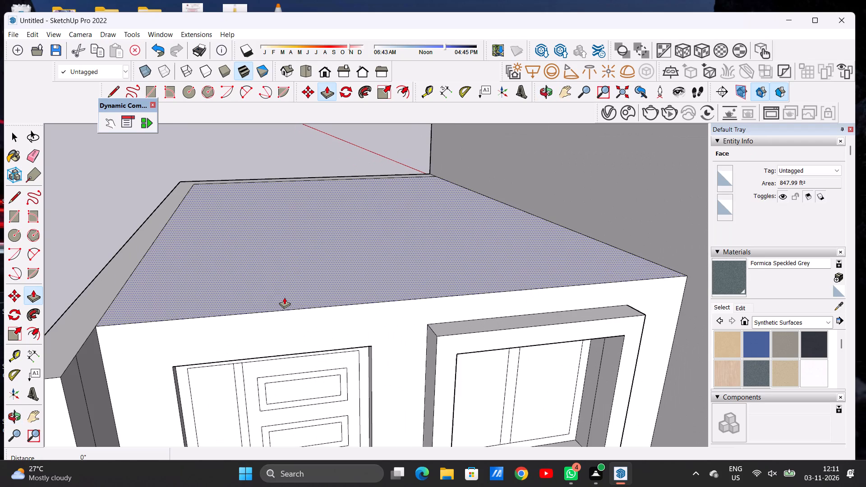
pyautogui.click(285, 297)
pyautogui.scroll(-5, 308, 283)
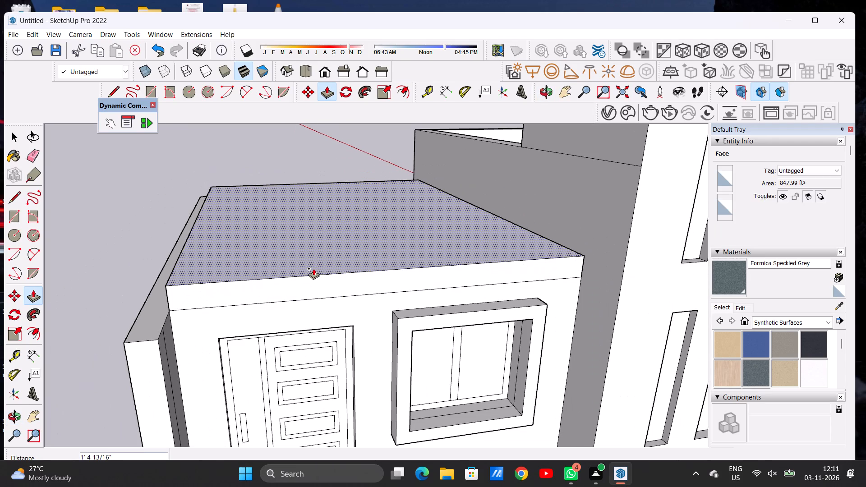
pyautogui.click(313, 273)
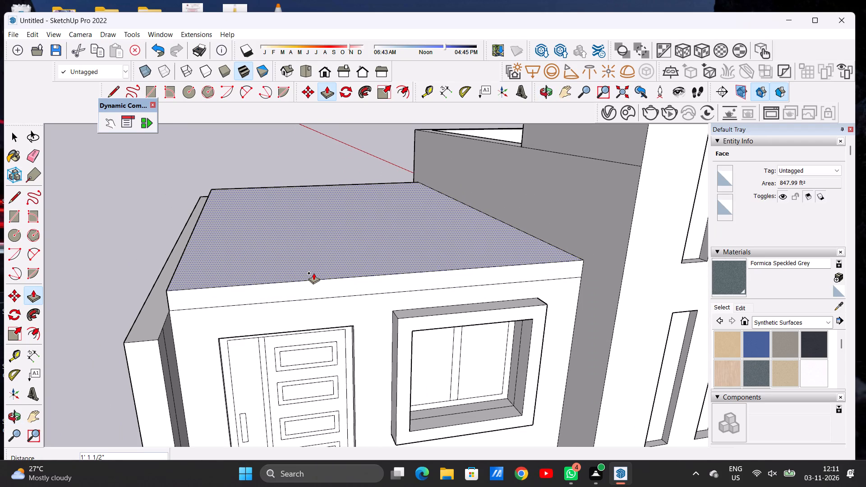
pyautogui.press('space')
pyautogui.scroll(-10, 303, 296)
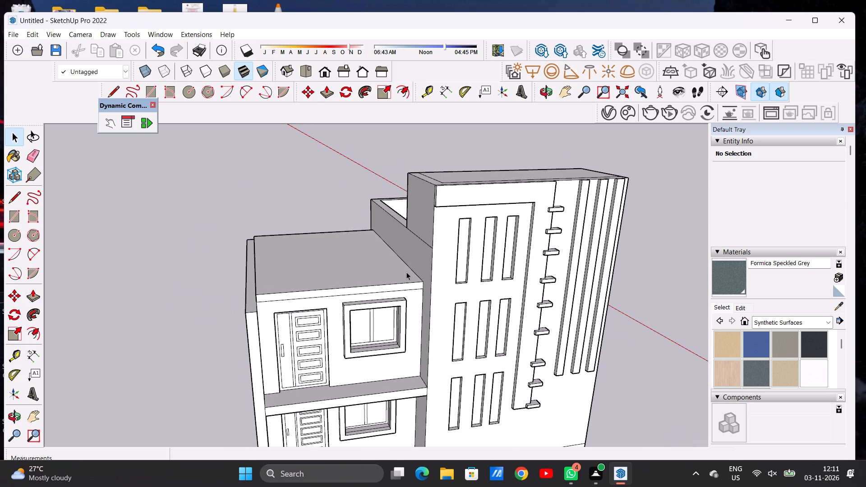
# Pull the roof slab's front edge forward by about 3' 7 5/8", flush with the front of the side border wall.
pyautogui.press('o')
pyautogui.moveTo(408, 335); pyautogui.dragTo(377, 286)
pyautogui.scroll(-8, 382, 308)
pyautogui.moveTo(397, 292); pyautogui.dragTo(390, 286)
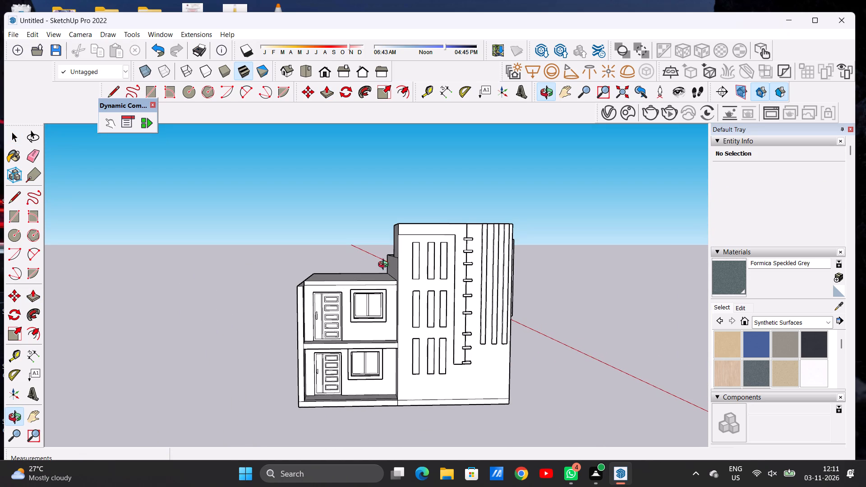
pyautogui.scroll(7, 347, 287)
pyautogui.moveTo(312, 299); pyautogui.dragTo(427, 366)
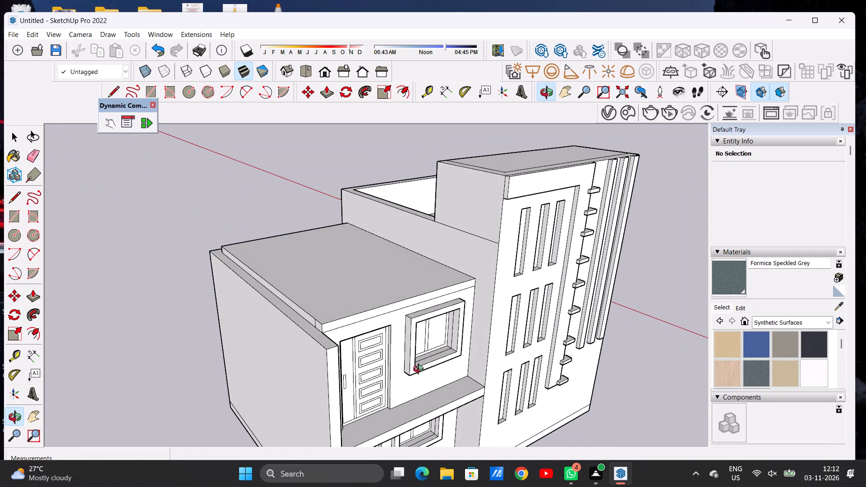
pyautogui.moveTo(338, 369); pyautogui.dragTo(287, 394)
pyautogui.scroll(6, 277, 357)
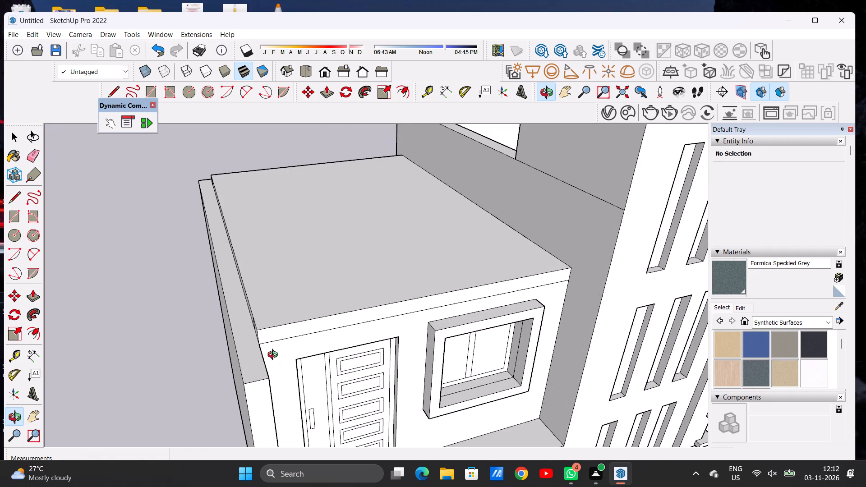
pyautogui.moveTo(274, 357); pyautogui.dragTo(111, 355)
pyautogui.press('p')
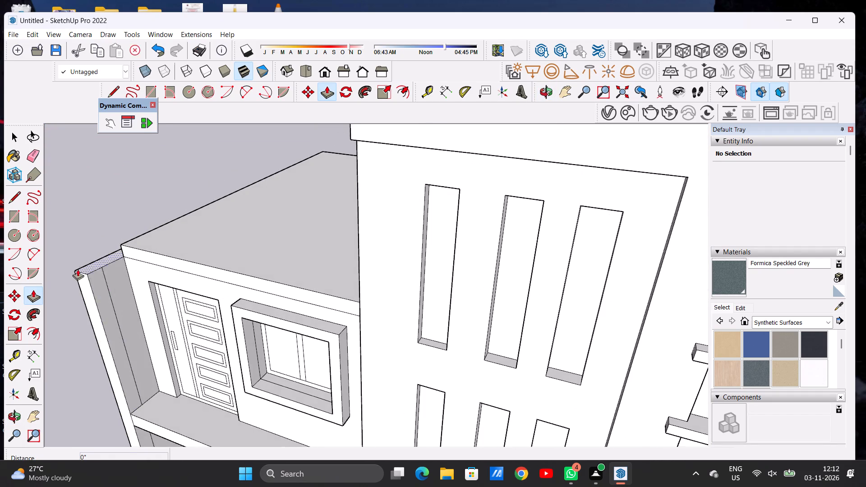
pyautogui.scroll(9, 89, 257)
pyautogui.click(175, 246)
pyautogui.scroll(-7, 167, 272)
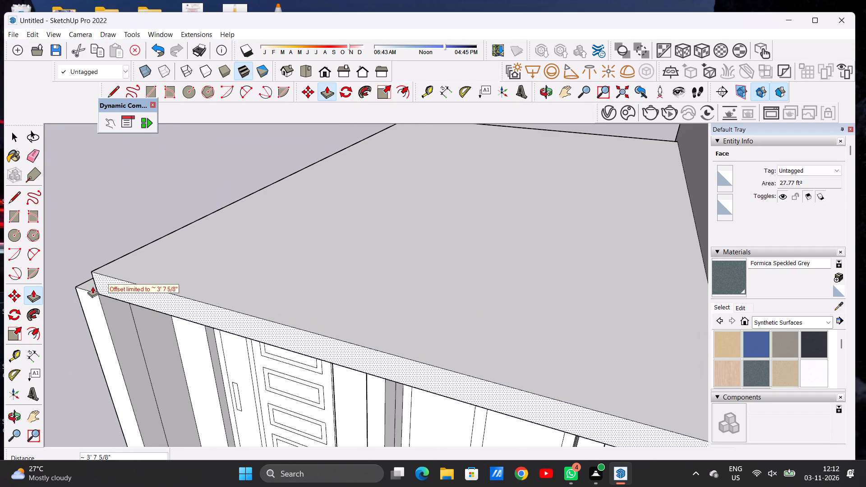
pyautogui.click(96, 292)
pyautogui.press('space')
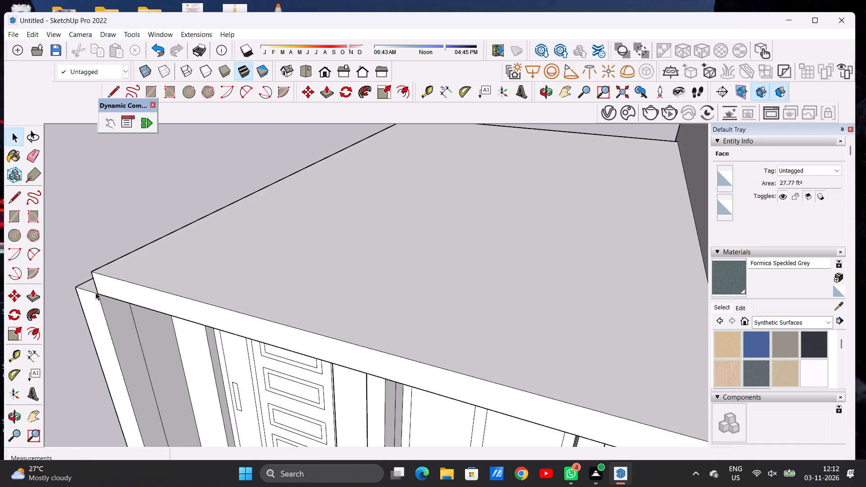
# Examine the extended roof slab, the two-storey front and the side wall from several angles.
pyautogui.write('O')
pyautogui.moveTo(134, 310); pyautogui.dragTo(253, 288)
pyautogui.scroll(-5, 259, 295)
pyautogui.scroll(1, 259, 296)
pyautogui.scroll(-9, 259, 296)
pyautogui.scroll(1, 267, 309)
pyautogui.scroll(-1, 271, 314)
pyautogui.moveTo(282, 355); pyautogui.dragTo(269, 285)
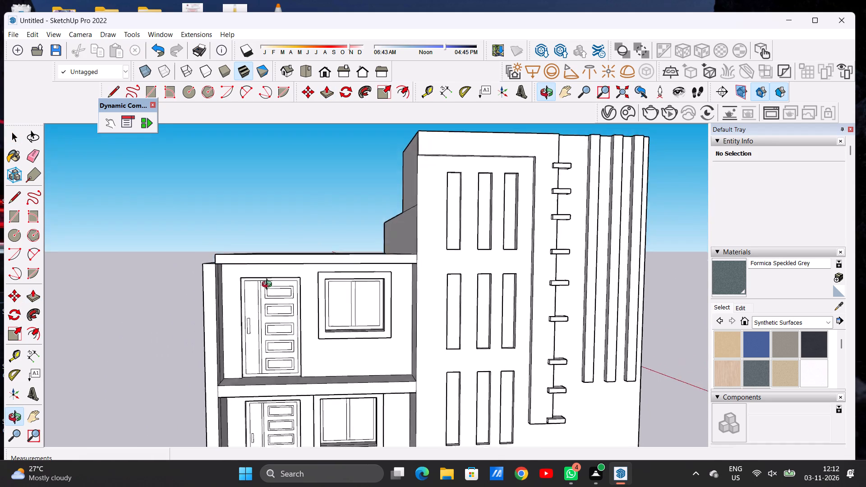
pyautogui.moveTo(269, 285); pyautogui.dragTo(268, 303)
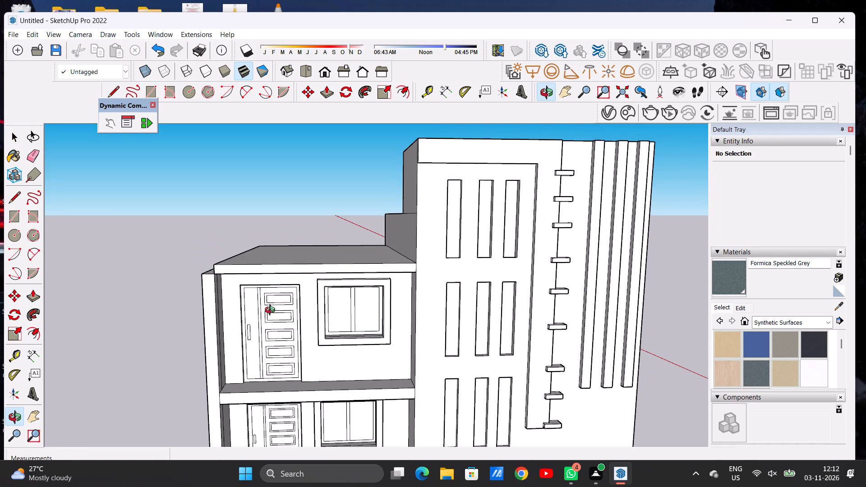
pyautogui.moveTo(309, 314); pyautogui.dragTo(243, 280)
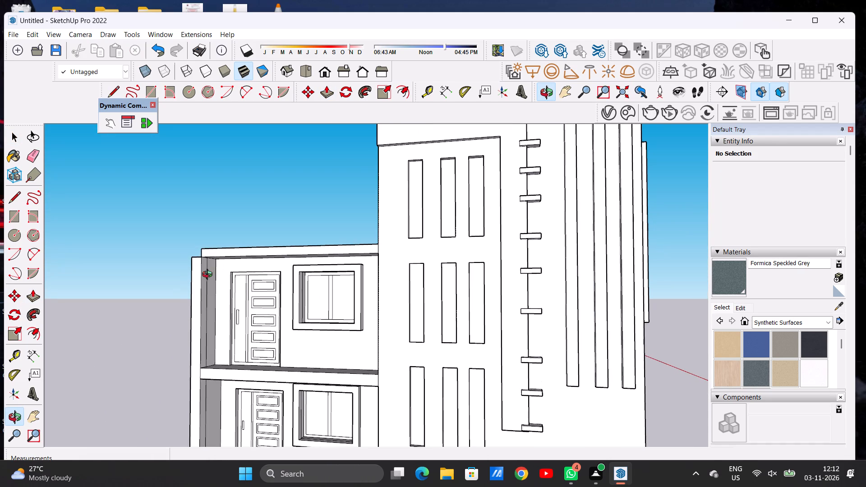
pyautogui.scroll(-1, 328, 322)
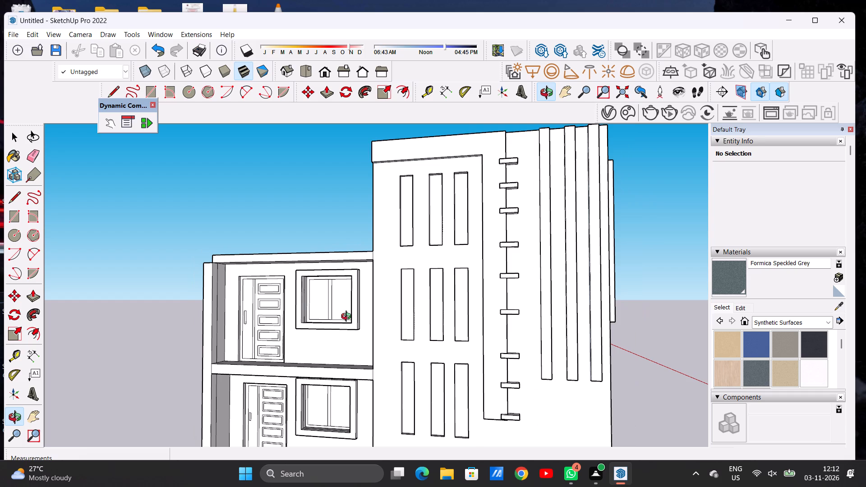
pyautogui.scroll(-5, 368, 305)
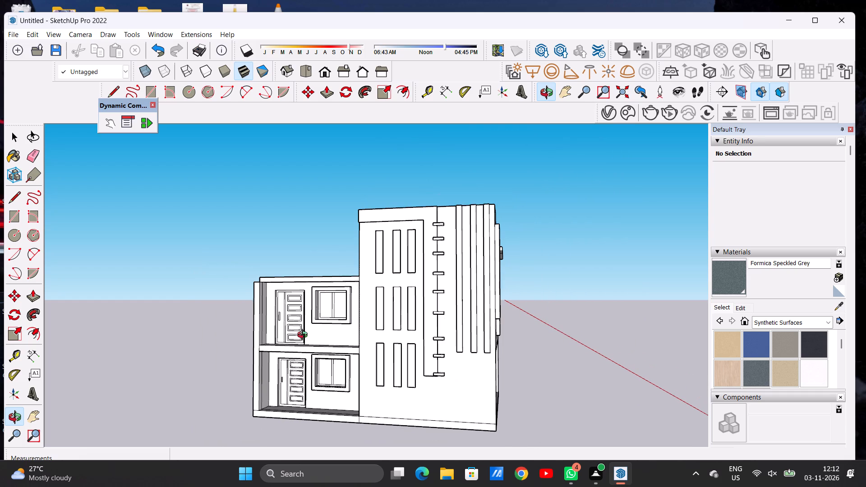
pyautogui.moveTo(281, 340); pyautogui.dragTo(281, 391)
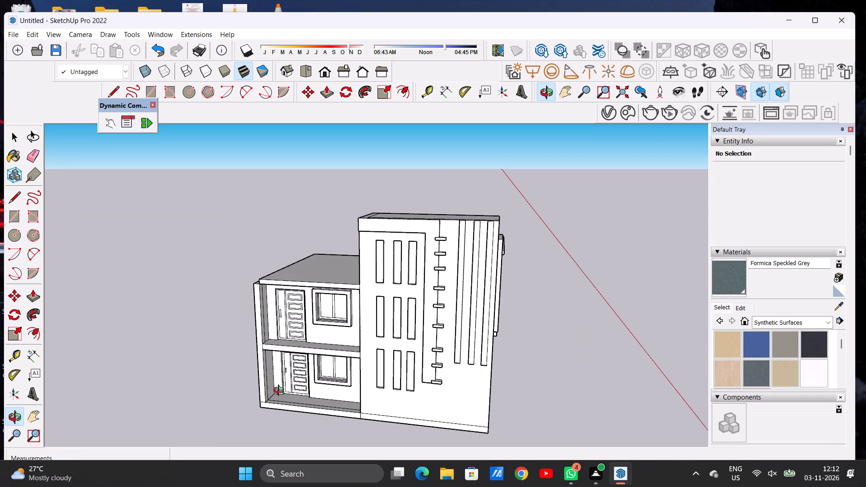
pyautogui.scroll(-6, 460, 331)
pyautogui.moveTo(293, 354); pyautogui.dragTo(503, 371)
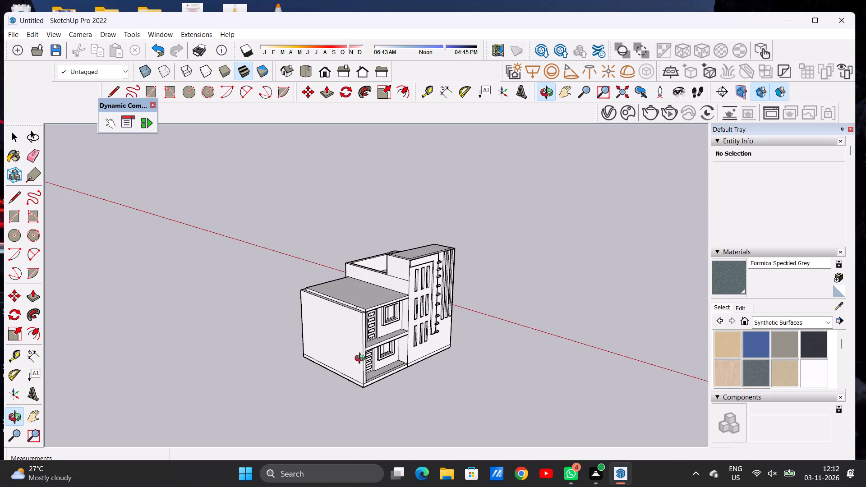
# Draw a line about 1' 6" long across the side wall's front face, level with the underside of the middle slab.
pyautogui.scroll(7, 370, 354)
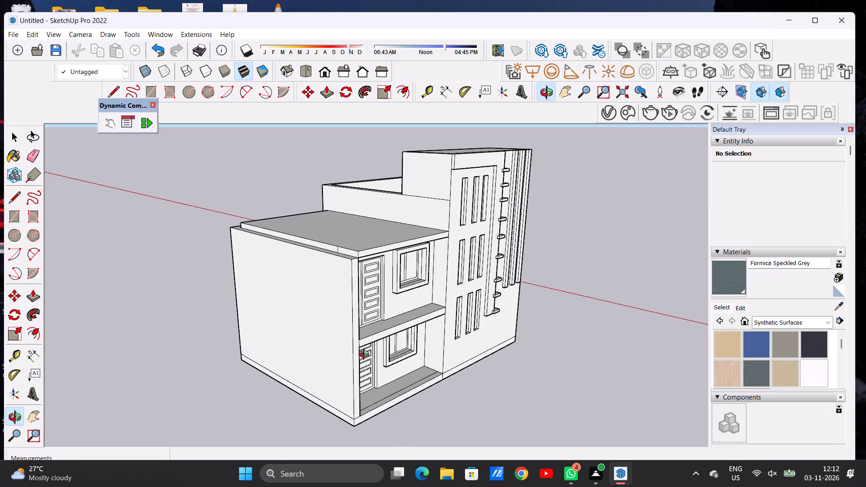
pyautogui.scroll(9, 367, 352)
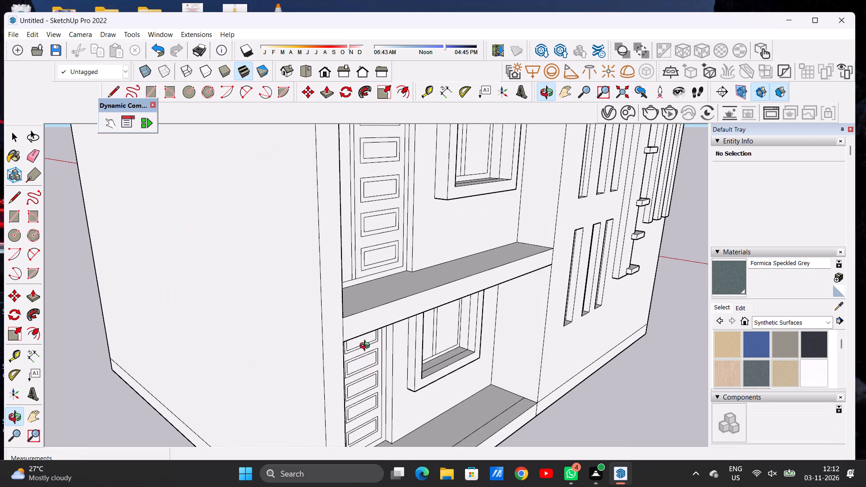
pyautogui.press('l')
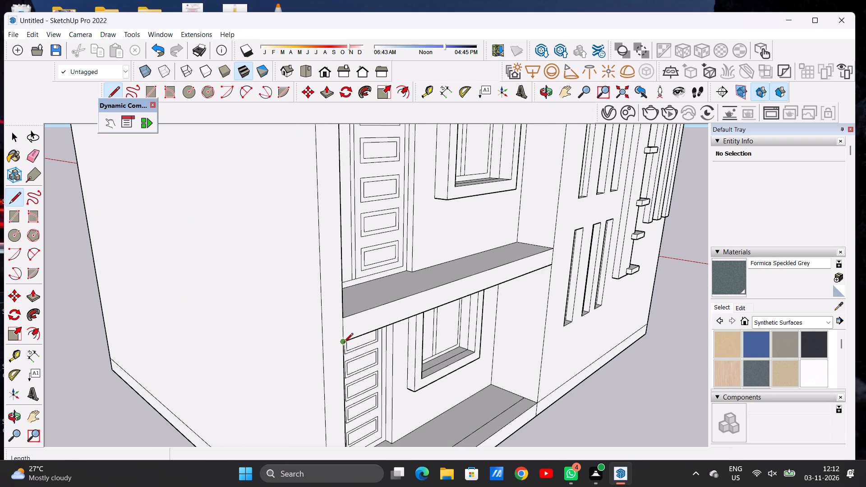
pyautogui.click(344, 343)
pyautogui.click(323, 349)
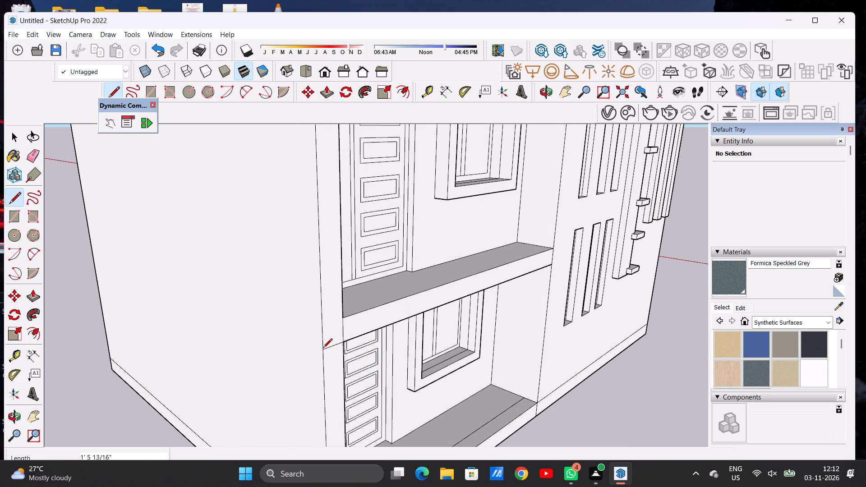
pyautogui.press('space')
# Raise the top of the side border wall to the level of the roof slab's top.
pyautogui.scroll(-8, 318, 351)
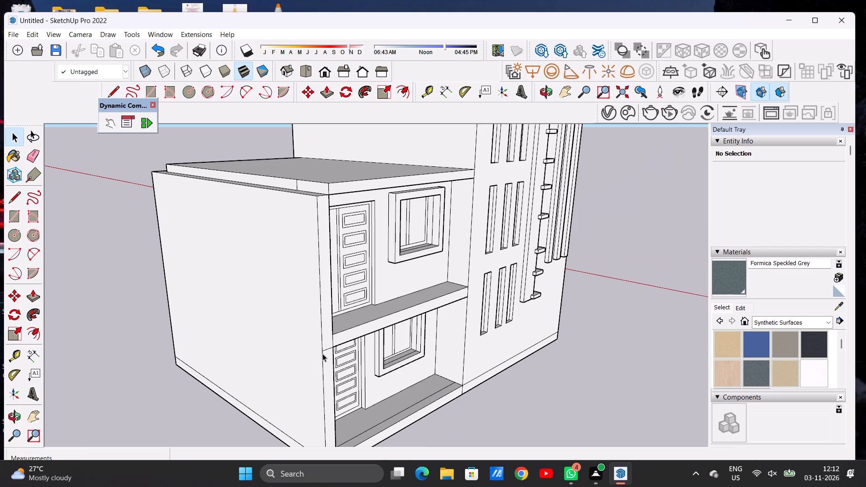
pyautogui.scroll(1, 318, 202)
pyautogui.scroll(-1, 318, 202)
pyautogui.scroll(2, 318, 202)
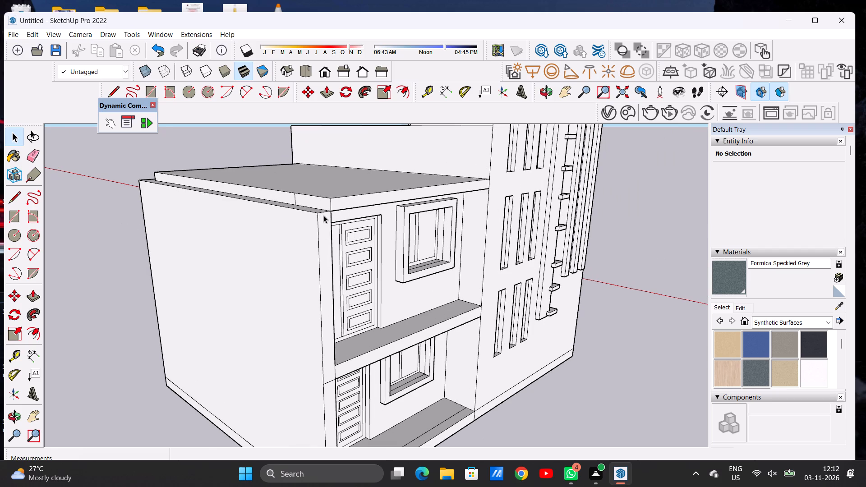
pyautogui.press('o')
pyautogui.moveTo(331, 236); pyautogui.dragTo(267, 262)
pyautogui.scroll(1, 353, 263)
pyautogui.scroll(-5, 355, 264)
pyautogui.scroll(4, 283, 250)
pyautogui.scroll(-1, 283, 250)
pyautogui.scroll(1, 281, 249)
pyautogui.scroll(-1, 279, 248)
pyautogui.scroll(5, 279, 248)
pyautogui.press('p')
pyautogui.scroll(7, 279, 248)
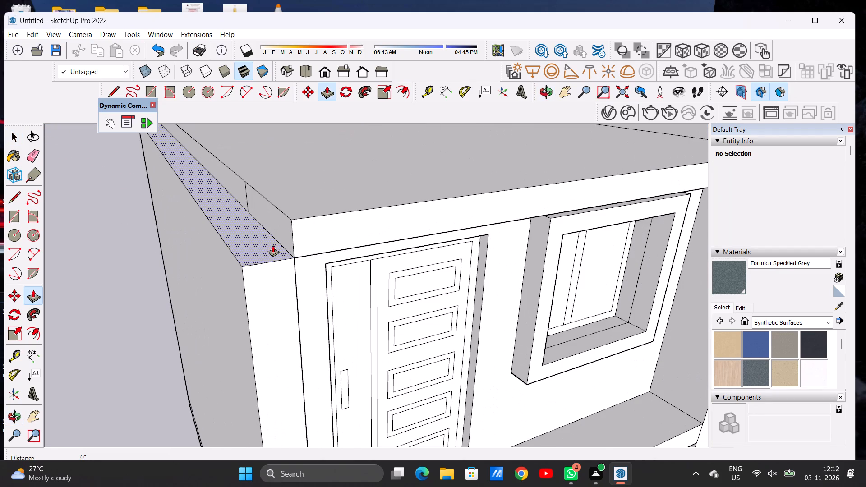
pyautogui.click(276, 249)
pyautogui.click(294, 217)
pyautogui.press('space')
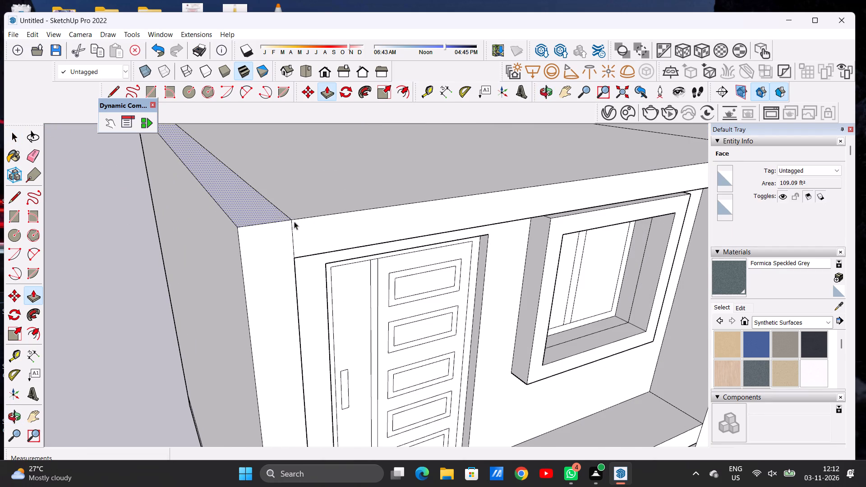
# Erase the short dividing edge between the side wall's front face and the roof slab's front face.
pyautogui.scroll(-15, 289, 242)
pyautogui.scroll(8, 286, 243)
pyautogui.press('e')
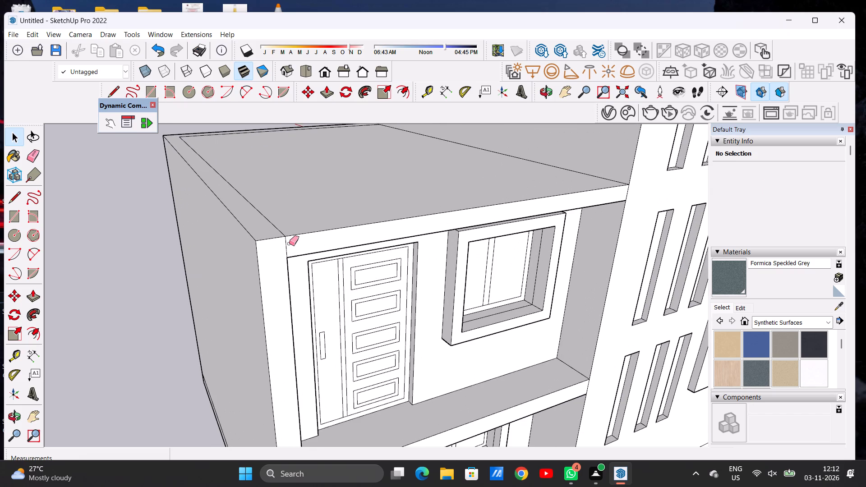
pyautogui.moveTo(286, 247); pyautogui.dragTo(272, 256)
pyautogui.press('space')
# Erase the short dividing edge between the side wall's front face and the middle slab's front face.
pyautogui.write('O')
pyautogui.scroll(-7, 280, 239)
pyautogui.moveTo(273, 317); pyautogui.dragTo(308, 309)
pyautogui.scroll(-6, 302, 287)
pyautogui.scroll(8, 318, 348)
pyautogui.scroll(-1, 316, 342)
pyautogui.scroll(3, 316, 342)
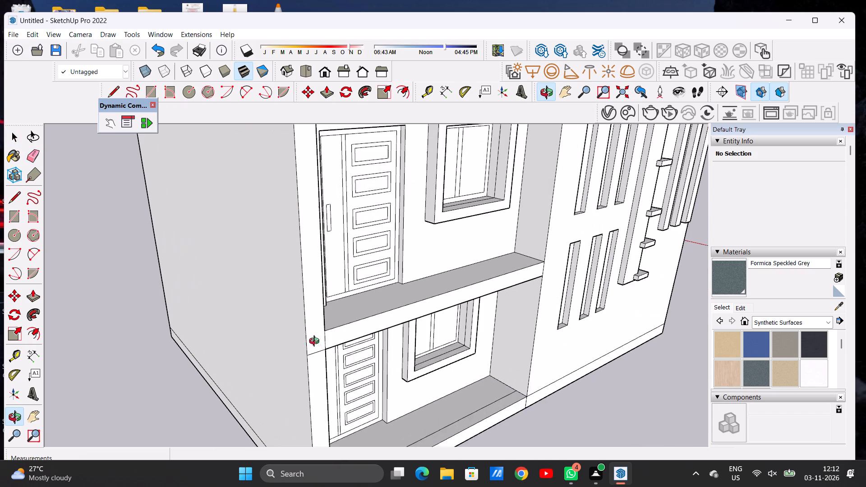
pyautogui.scroll(10, 330, 345)
pyautogui.press('e')
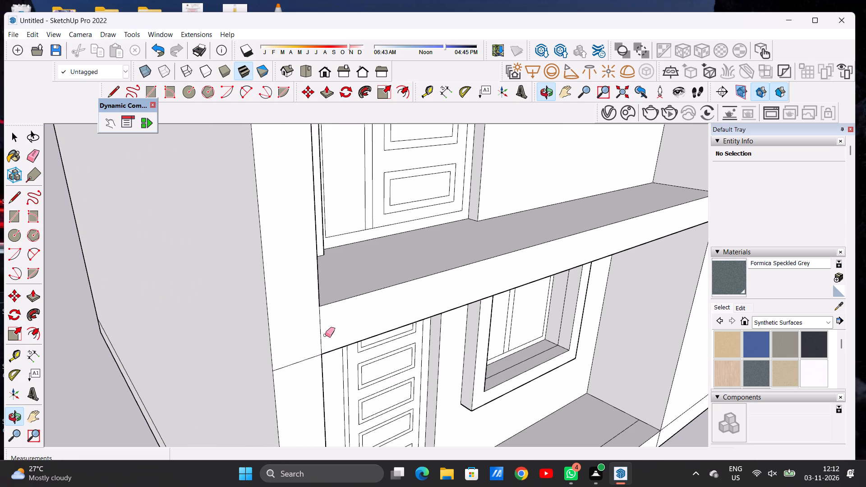
pyautogui.moveTo(325, 335); pyautogui.dragTo(316, 340)
pyautogui.press('space')
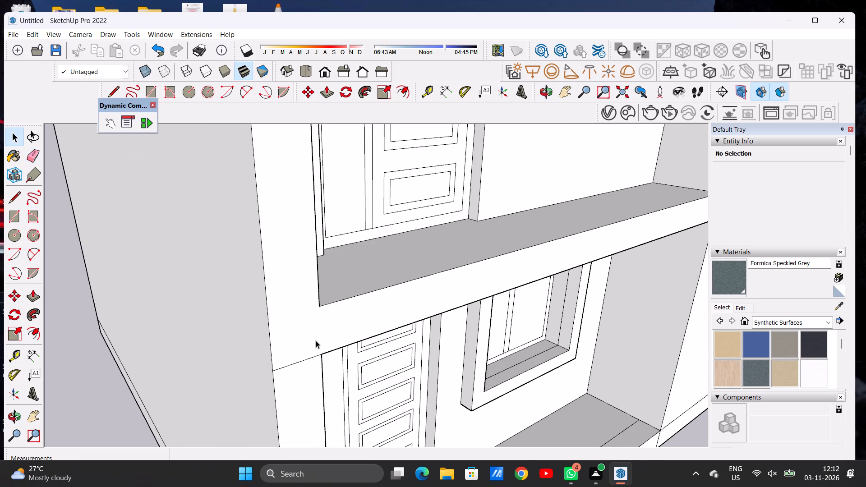
# Pull the merged upper-storey frame of roof slab, side wall and middle slab forward by about 3' 9".
pyautogui.press('p')
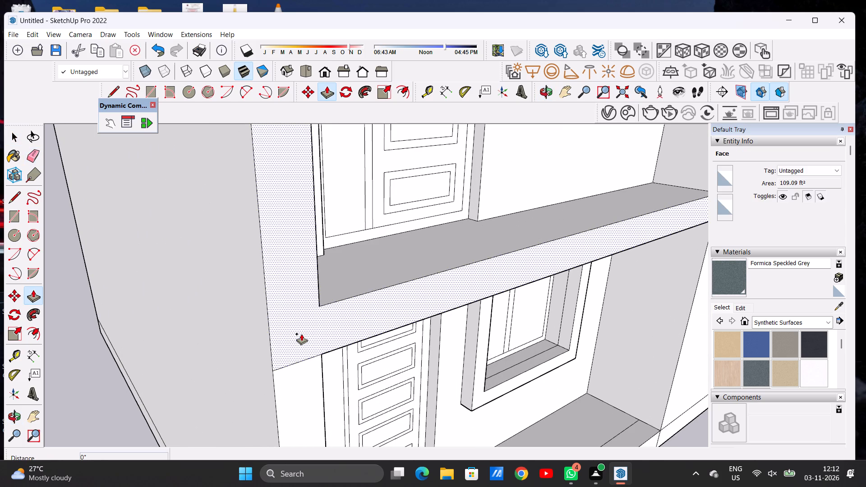
pyautogui.click(301, 334)
pyautogui.scroll(-12, 315, 351)
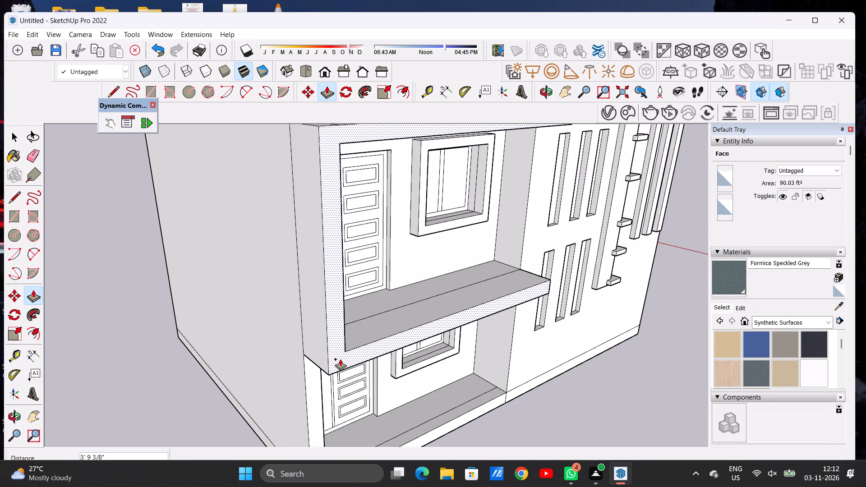
pyautogui.click(340, 359)
pyautogui.press('space')
pyautogui.scroll(-3, 301, 350)
pyautogui.press('o')
pyautogui.moveTo(344, 340); pyautogui.dragTo(268, 315)
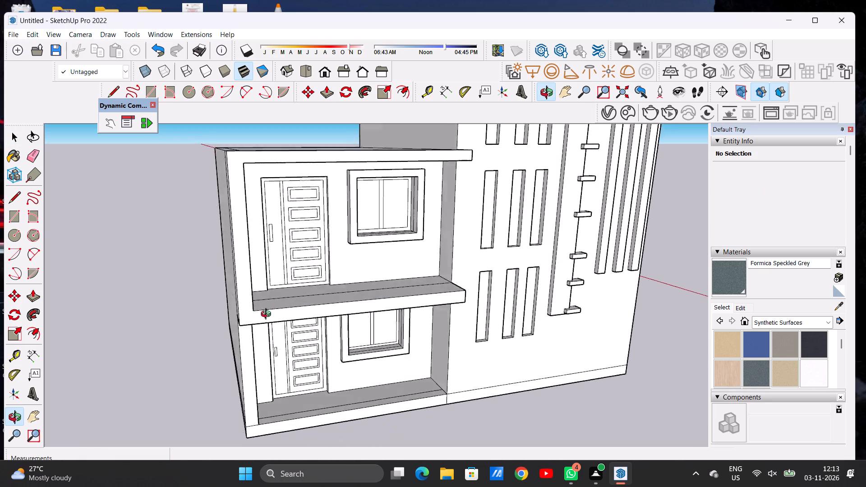
# Examine the projecting upper-storey frame and its balcony floor from several angles.
pyautogui.moveTo(268, 315); pyautogui.dragTo(235, 336)
pyautogui.scroll(-5, 367, 318)
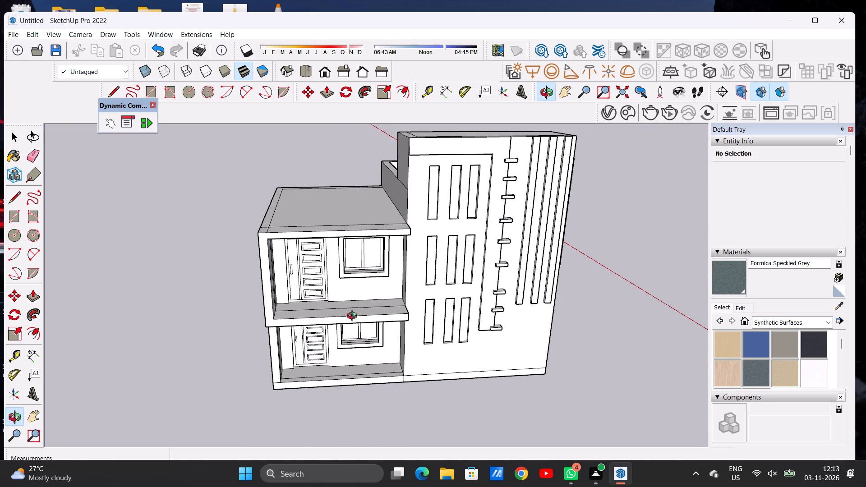
pyautogui.moveTo(338, 317); pyautogui.dragTo(332, 274)
pyautogui.scroll(6, 317, 306)
pyautogui.moveTo(344, 305); pyautogui.dragTo(333, 343)
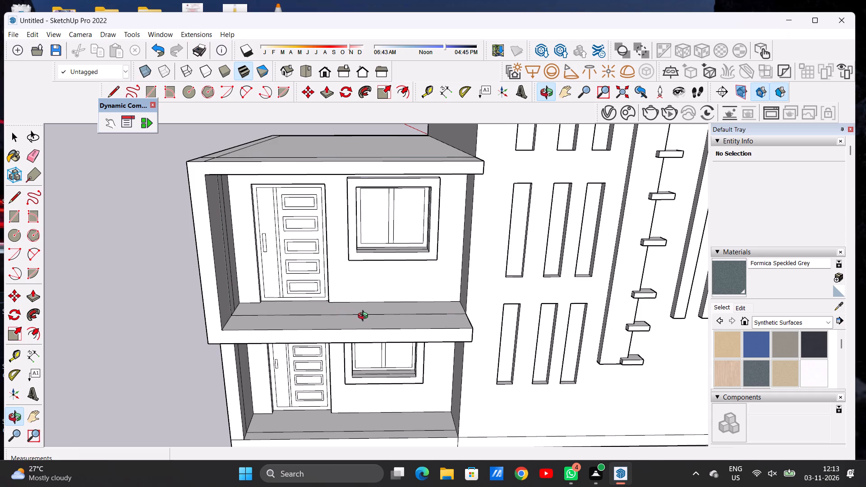
pyautogui.scroll(-4, 365, 317)
pyautogui.moveTo(422, 329); pyautogui.dragTo(368, 331)
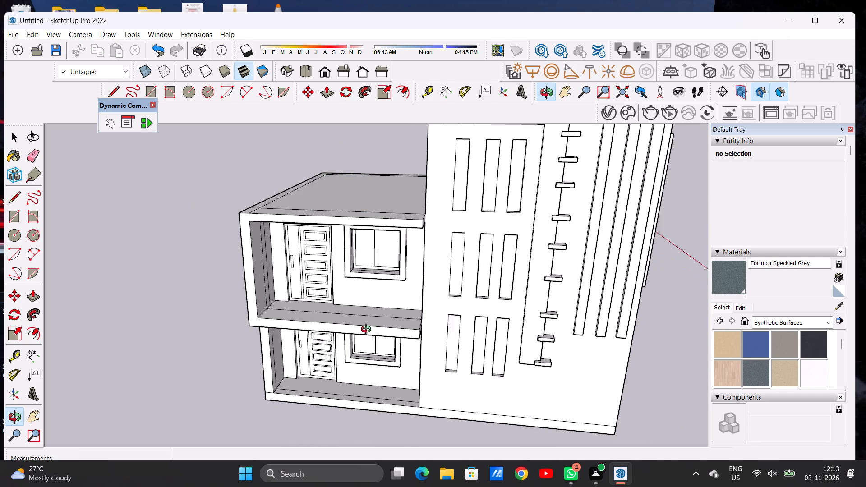
pyautogui.moveTo(368, 331); pyautogui.dragTo(290, 330)
pyautogui.moveTo(308, 335); pyautogui.dragTo(435, 335)
pyautogui.scroll(-8, 480, 331)
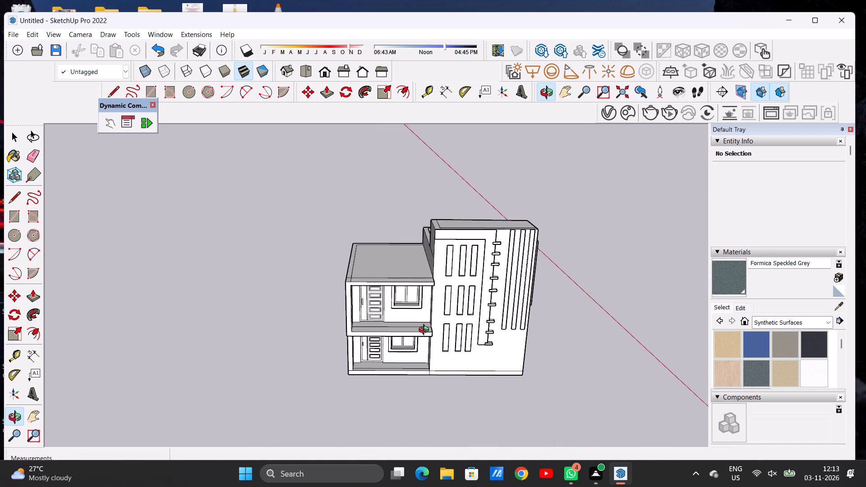
# Draw a line about 7' 4 5/8" long across the upper balcony floor, from rear wall to front edge, near its tower-side end.
pyautogui.scroll(15, 426, 331)
pyautogui.moveTo(419, 321); pyautogui.dragTo(427, 346)
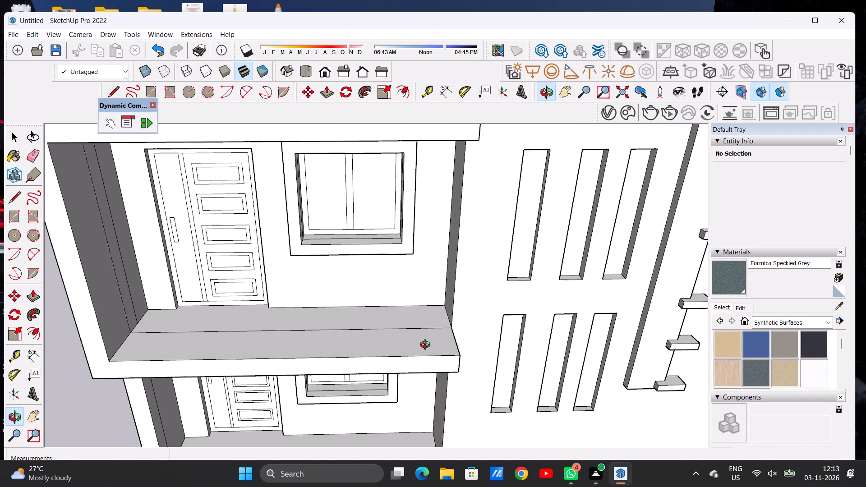
pyautogui.write('LL')
pyautogui.scroll(5, 442, 306)
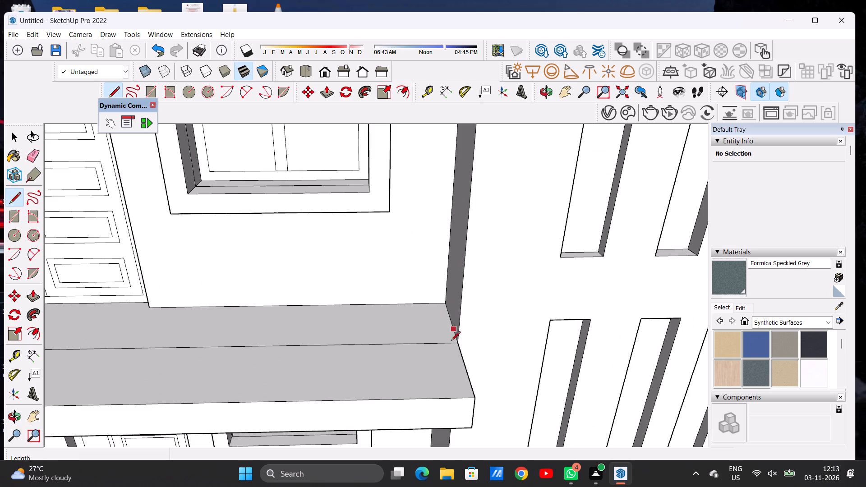
pyautogui.click(428, 303)
pyautogui.click(452, 400)
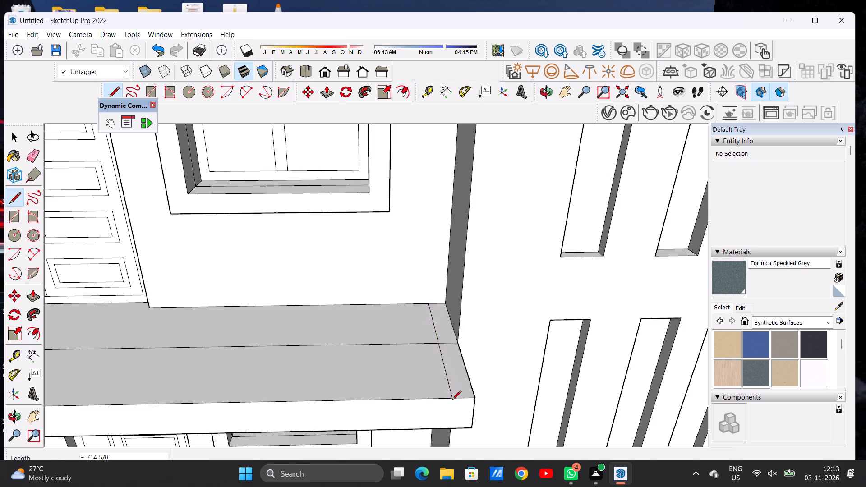
# Erase the short piece of floor edge that crosses the narrow strip at the balcony's tower-side end.
pyautogui.press('space')
pyautogui.write('E')
pyautogui.moveTo(446, 340); pyautogui.dragTo(446, 346)
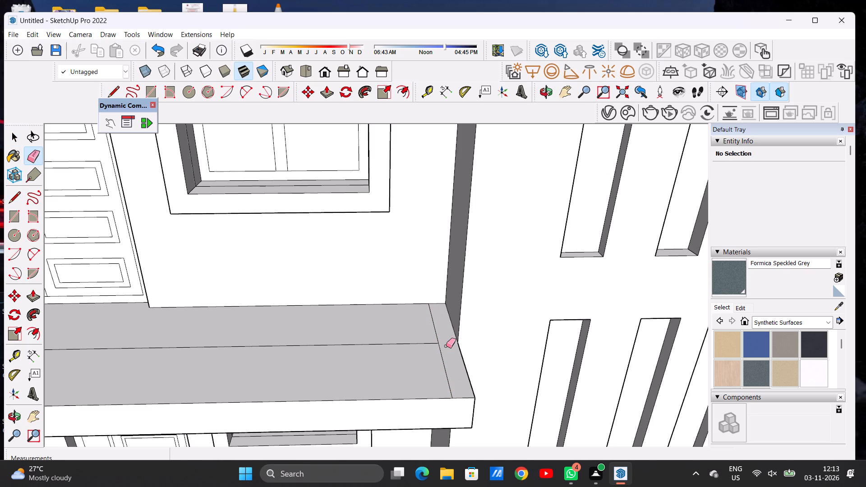
# Pull the narrow end strip of the balcony floor upward to form a low side parapet next to the tower.
pyautogui.press('p')
pyautogui.click(459, 366)
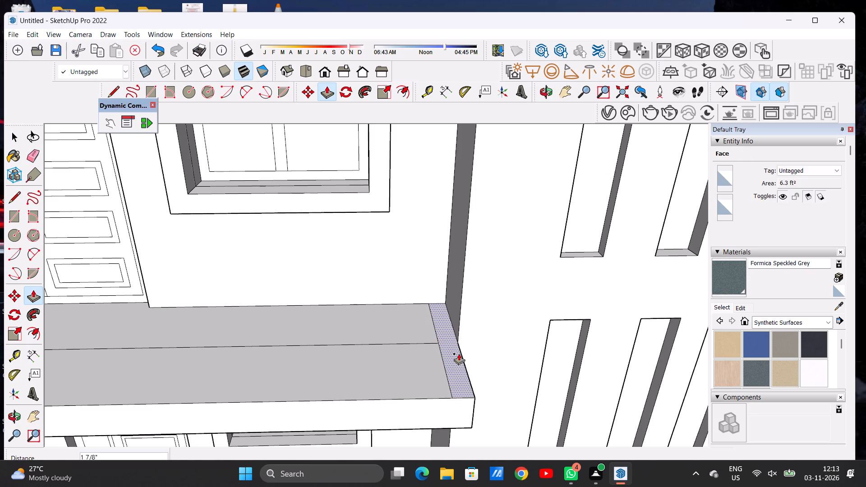
pyautogui.scroll(-7, 461, 341)
pyautogui.scroll(1, 461, 347)
pyautogui.scroll(-1, 461, 347)
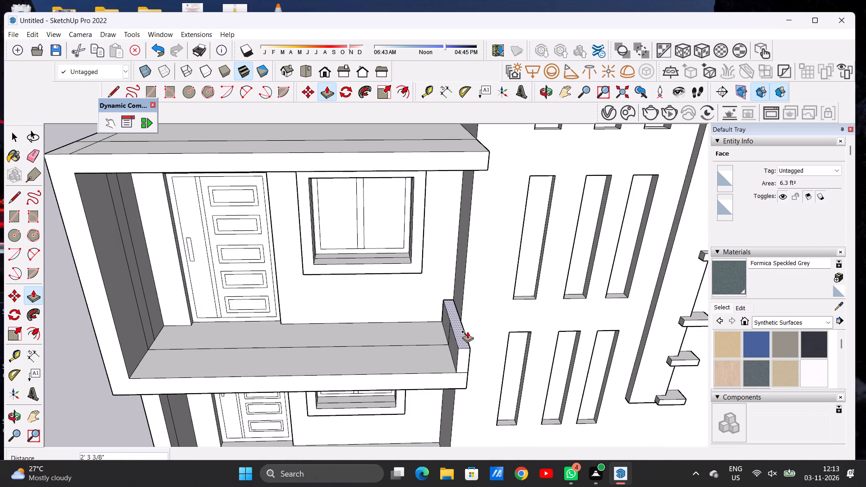
pyautogui.click(464, 308)
pyautogui.press('space')
# Examine the balcony's new side parapet and the whole building from the front and from above.
pyautogui.write('O')
pyautogui.moveTo(427, 378); pyautogui.dragTo(432, 297)
pyautogui.scroll(-9, 435, 318)
pyautogui.moveTo(419, 337); pyautogui.dragTo(403, 327)
pyautogui.moveTo(400, 325); pyautogui.dragTo(409, 348)
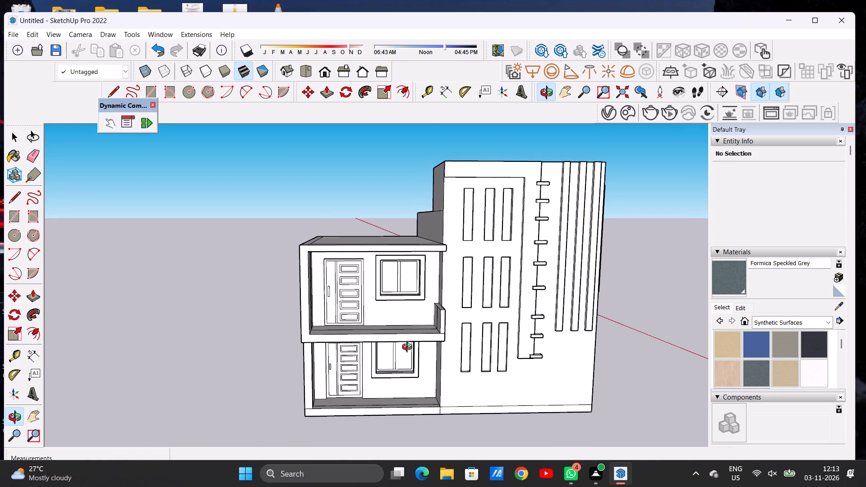
pyautogui.scroll(5, 405, 324)
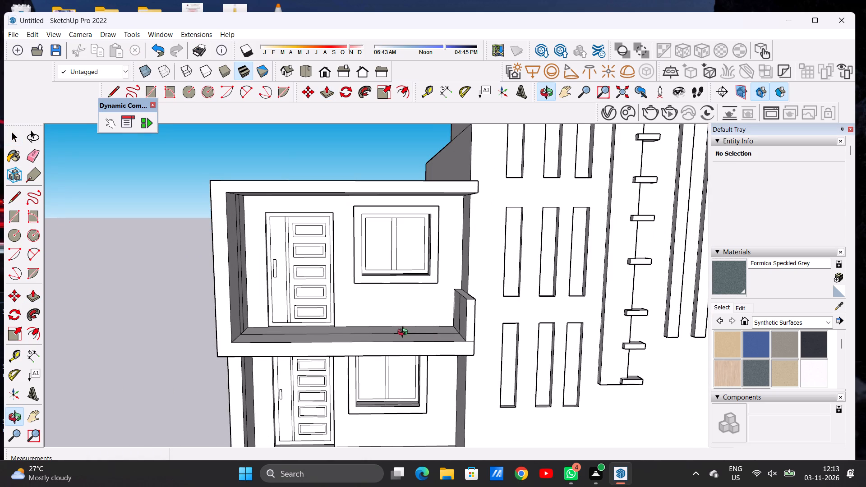
pyautogui.moveTo(416, 346); pyautogui.dragTo(400, 393)
pyautogui.moveTo(401, 350); pyautogui.dragTo(403, 389)
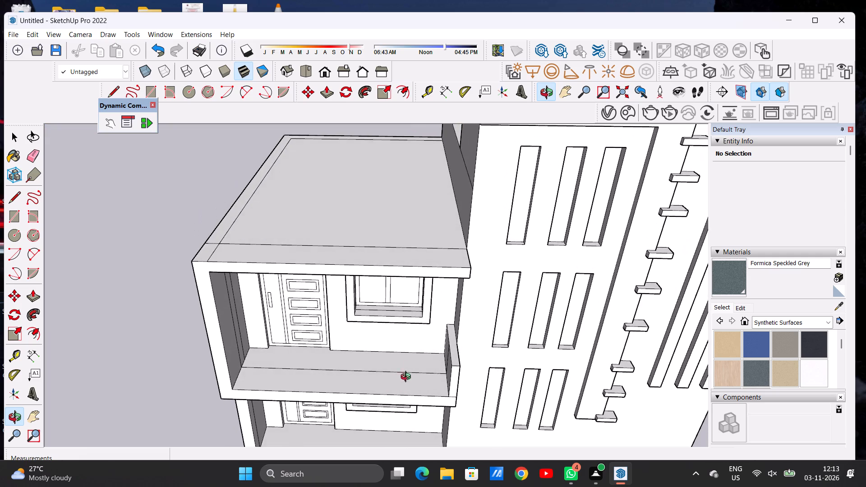
pyautogui.scroll(-3, 428, 348)
pyautogui.moveTo(366, 387); pyautogui.dragTo(383, 415)
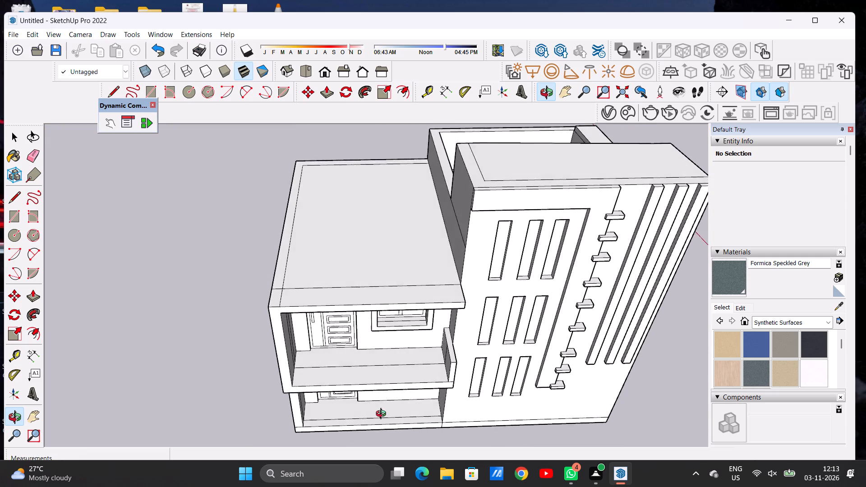
# Draw two parallel lines about 23' 10" long across the balcony floor near its front edge, from side wall to parapet.
pyautogui.moveTo(383, 415); pyautogui.dragTo(364, 417)
pyautogui.scroll(11, 378, 383)
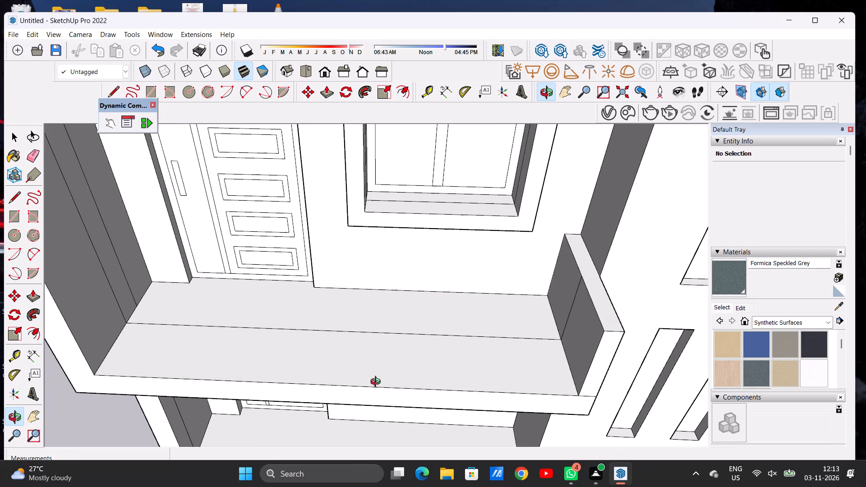
pyautogui.press('l')
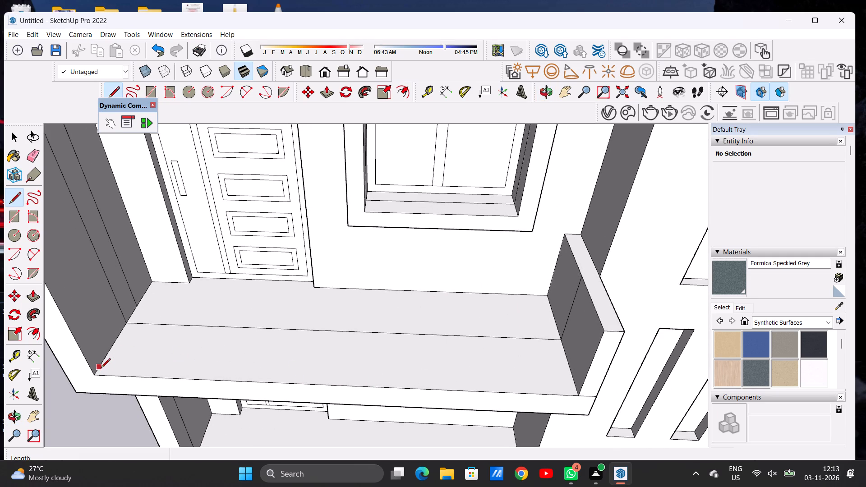
pyautogui.click(101, 368)
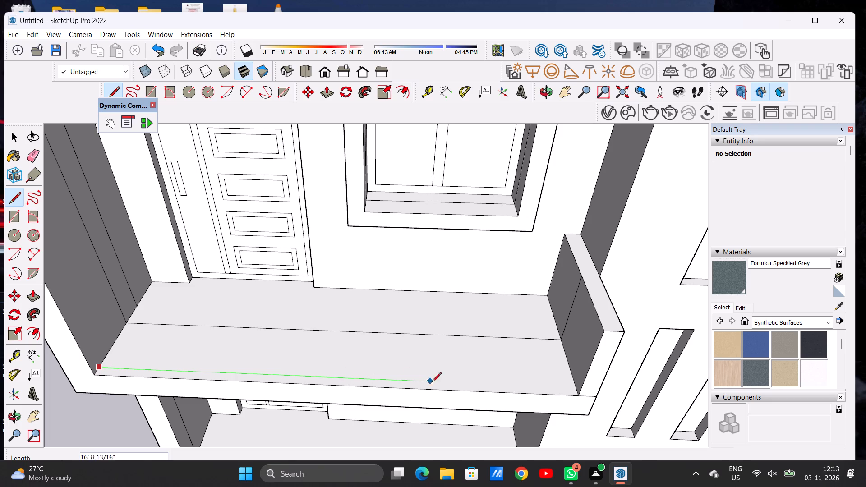
pyautogui.click(576, 386)
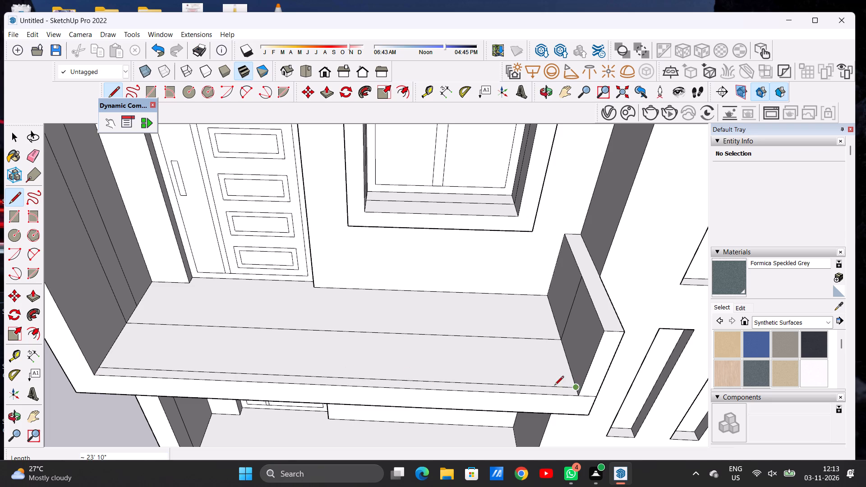
pyautogui.click(111, 346)
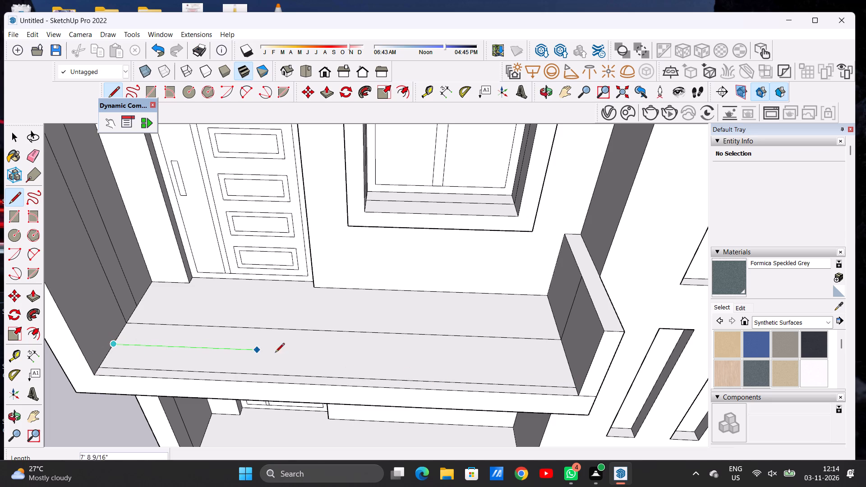
pyautogui.click(566, 367)
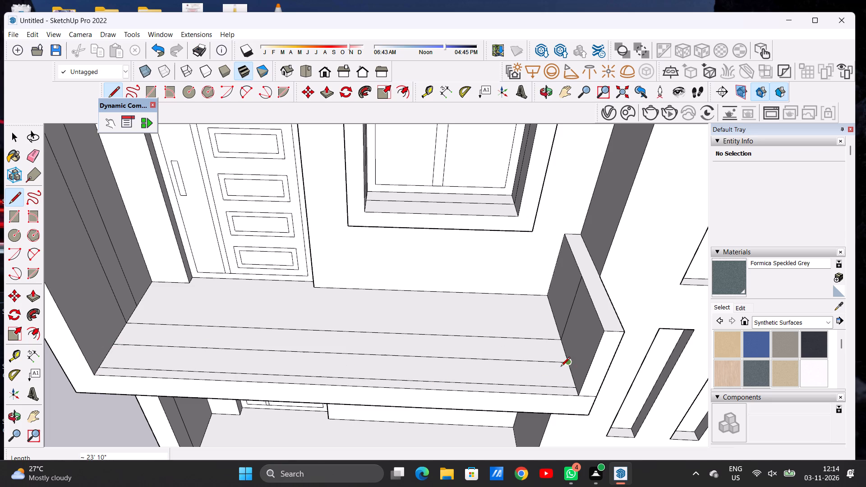
pyautogui.press('space')
# Pull the balcony floor strip between the two new parallel lines upward by about 1' as a low front wall.
pyautogui.scroll(-4, 385, 362)
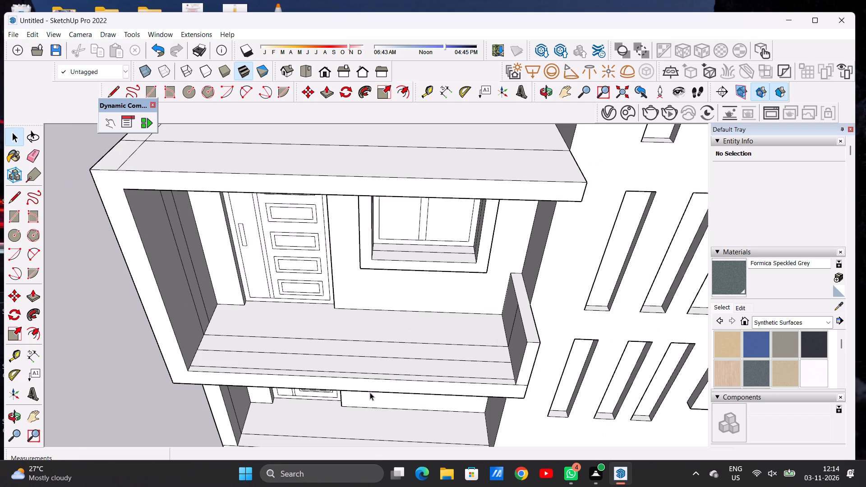
pyautogui.press('o')
pyautogui.moveTo(433, 394); pyautogui.dragTo(434, 343)
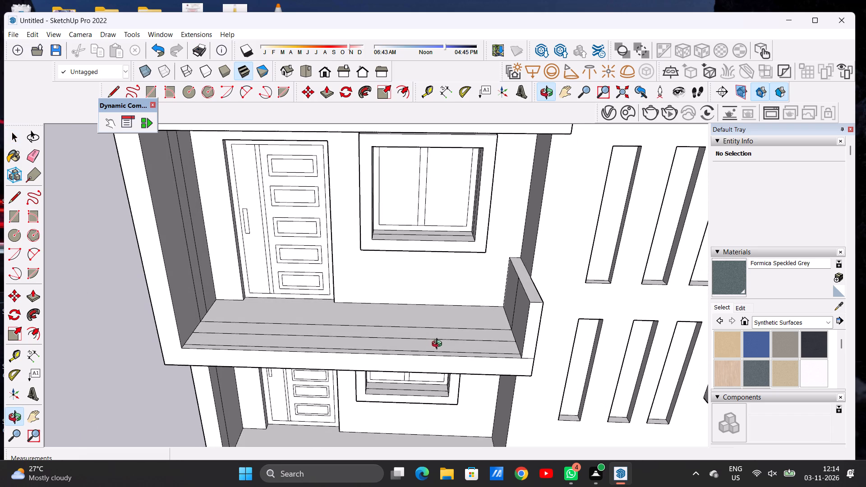
pyautogui.scroll(5, 518, 346)
pyautogui.press('p')
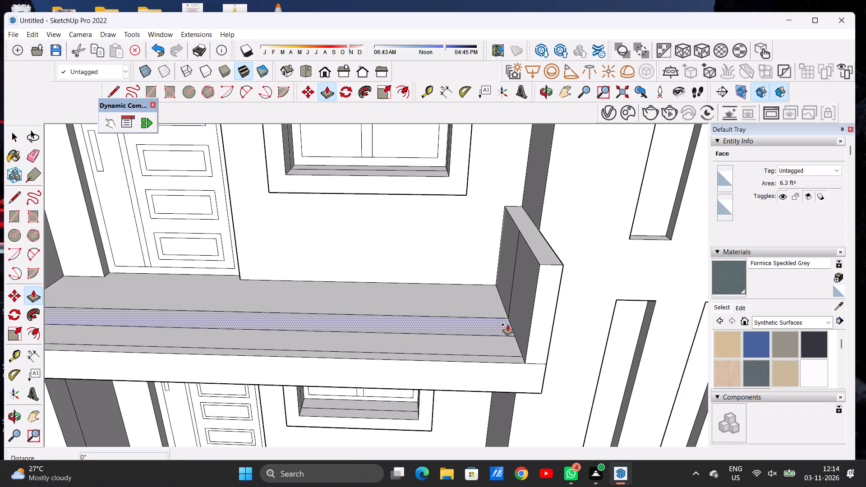
pyautogui.press('space')
pyautogui.press('p')
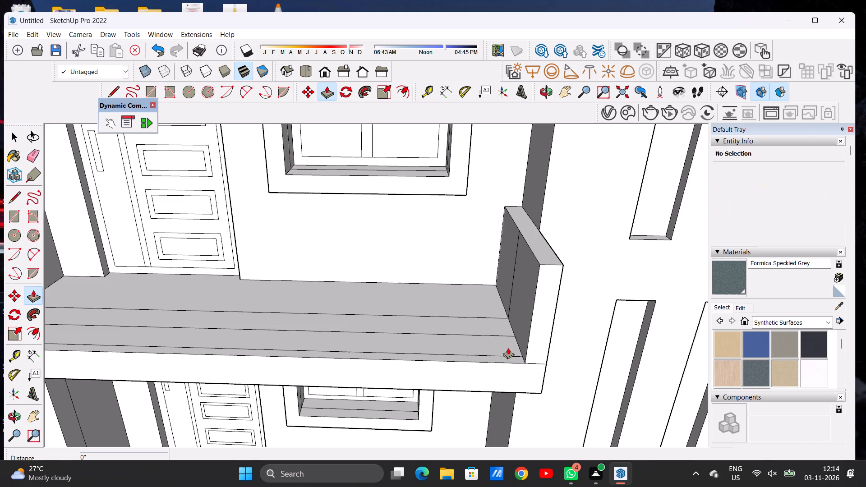
pyautogui.click(508, 348)
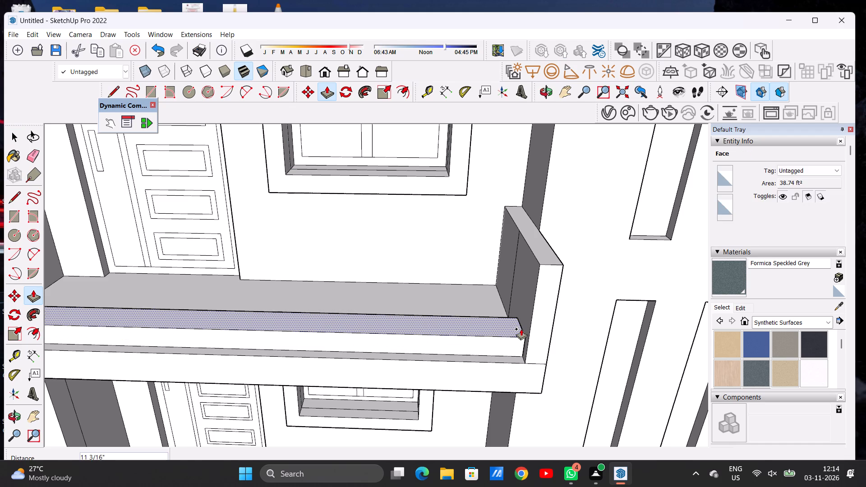
pyautogui.click(521, 329)
pyautogui.press('space')
# Examine the balcony's low front wall and side parapet against the whole building, from far and near.
pyautogui.write('O')
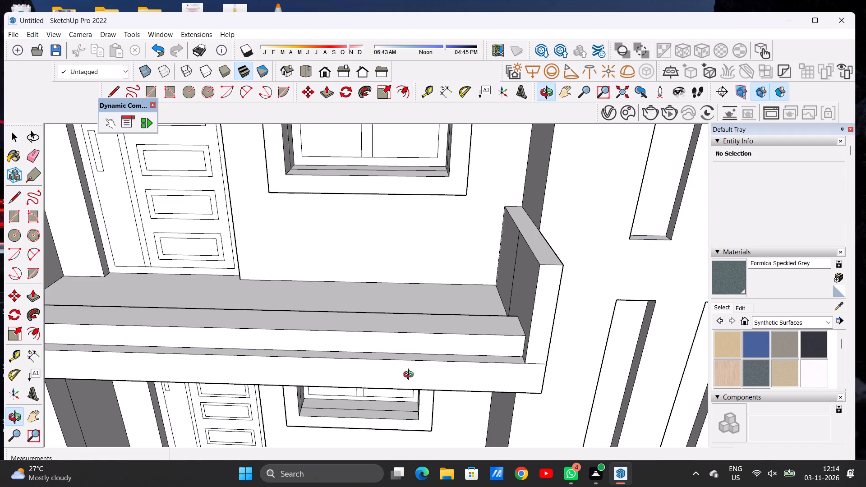
pyautogui.moveTo(410, 369); pyautogui.dragTo(406, 307)
pyautogui.scroll(-7, 429, 348)
pyautogui.scroll(-4, 363, 363)
pyautogui.scroll(1, 362, 364)
pyautogui.scroll(-5, 362, 364)
pyautogui.moveTo(325, 344); pyautogui.dragTo(366, 325)
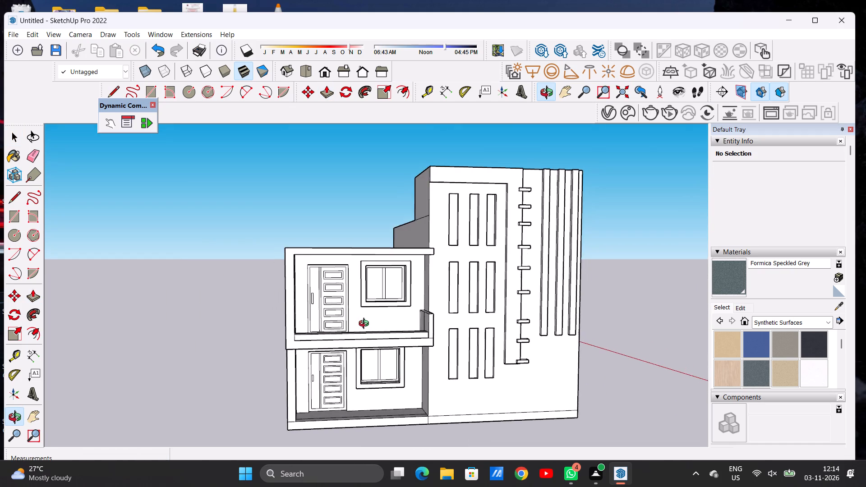
pyautogui.moveTo(366, 325); pyautogui.dragTo(352, 333)
pyautogui.moveTo(354, 331); pyautogui.dragTo(356, 324)
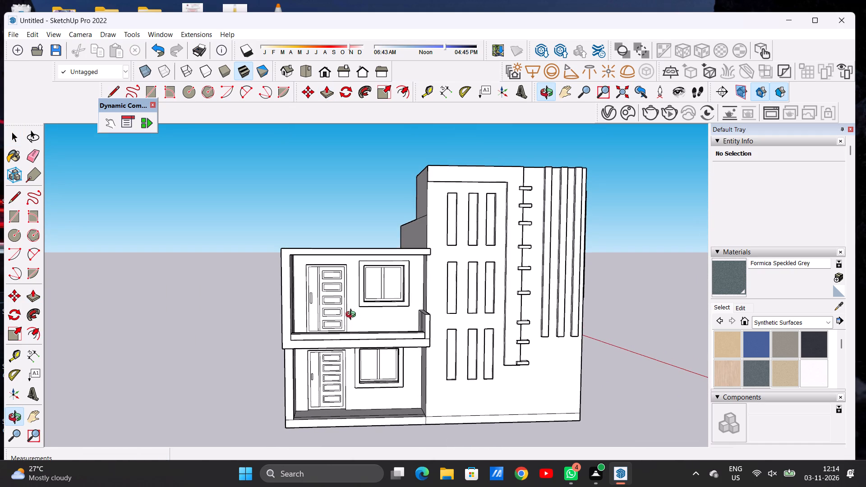
pyautogui.scroll(4, 353, 343)
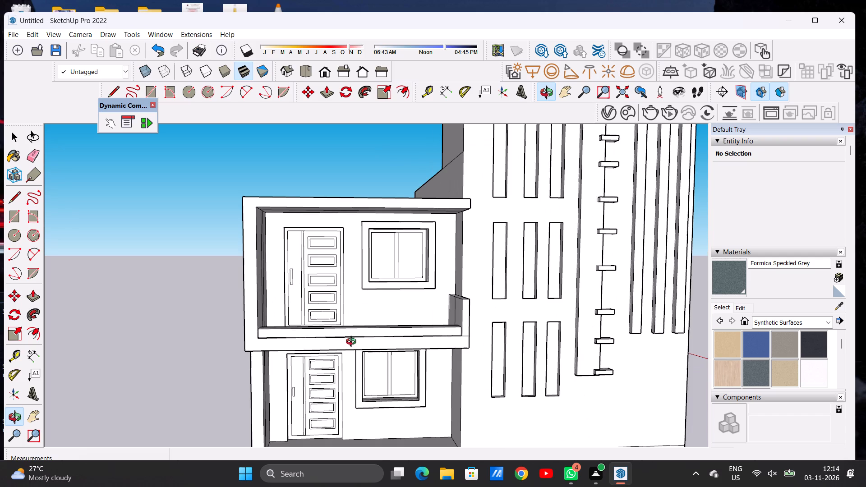
pyautogui.scroll(-13, 353, 347)
pyautogui.moveTo(371, 340); pyautogui.dragTo(442, 372)
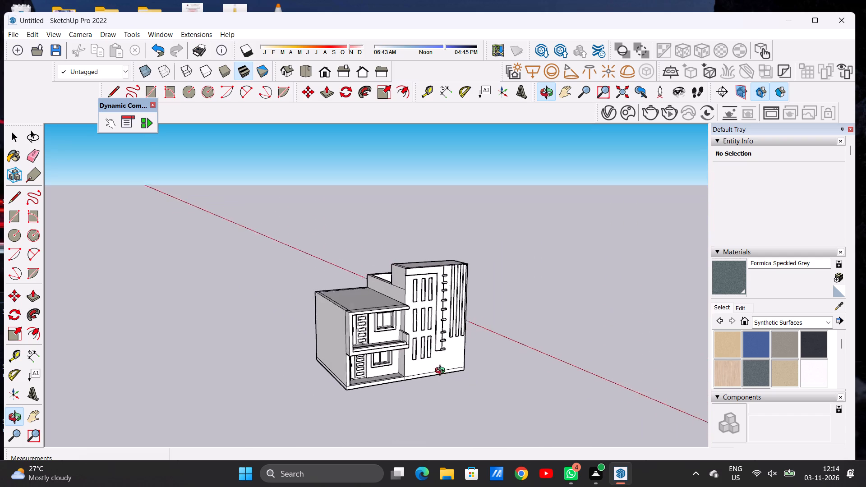
pyautogui.moveTo(442, 372); pyautogui.dragTo(424, 405)
pyautogui.scroll(5, 402, 349)
pyautogui.scroll(-1, 402, 349)
pyautogui.scroll(16, 402, 349)
pyautogui.moveTo(396, 350); pyautogui.dragTo(358, 354)
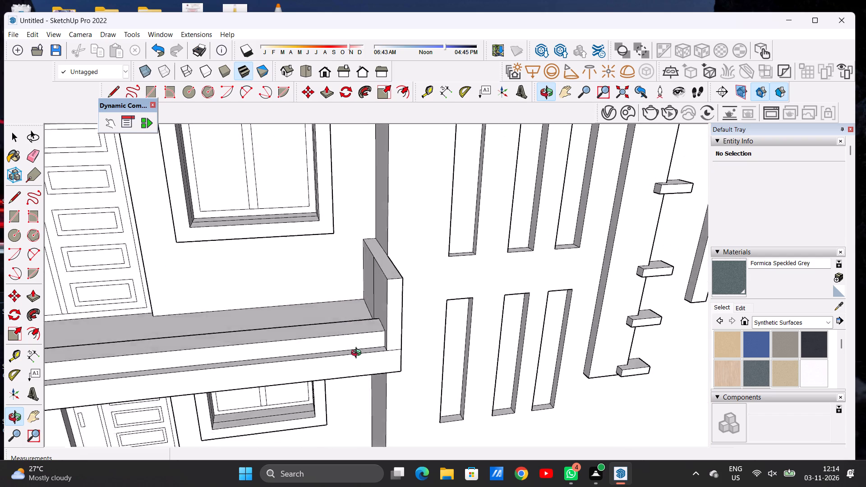
pyautogui.moveTo(358, 354); pyautogui.dragTo(354, 361)
pyautogui.click(418, 364)
pyautogui.scroll(-8, 423, 360)
pyautogui.moveTo(382, 361); pyautogui.dragTo(455, 351)
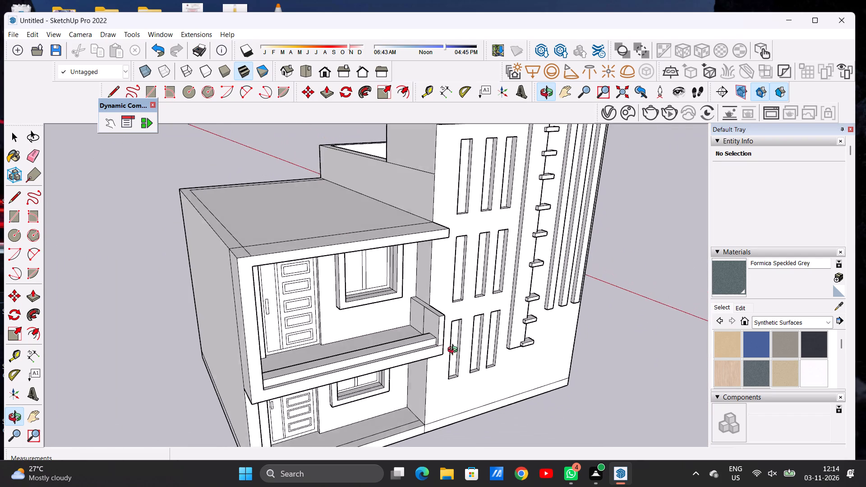
pyautogui.moveTo(455, 351); pyautogui.dragTo(459, 358)
# Push the top of the balcony's low front wall down by about 2" with Push/Pull.
pyautogui.scroll(15, 433, 345)
pyautogui.moveTo(424, 354); pyautogui.dragTo(411, 334)
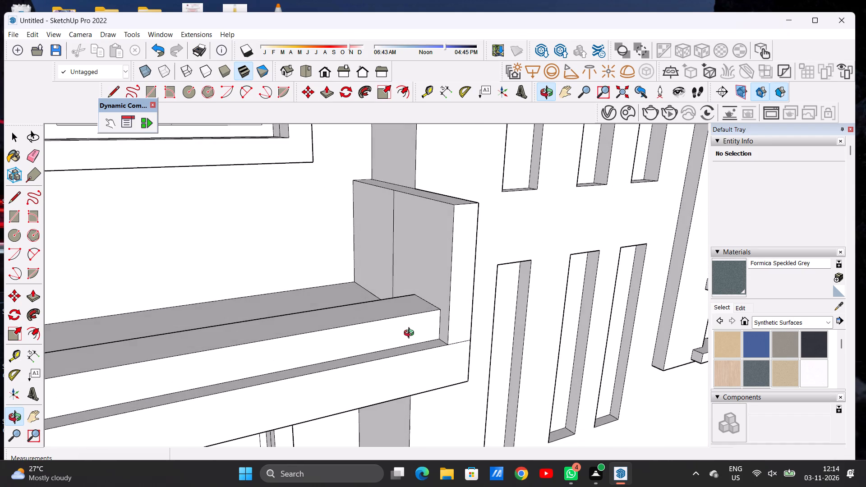
pyautogui.press('p')
pyautogui.scroll(4, 415, 302)
pyautogui.click(415, 308)
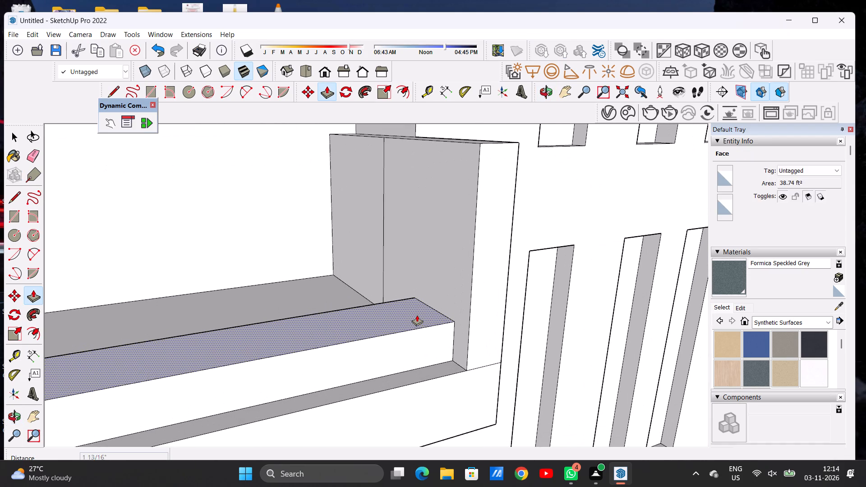
pyautogui.click(419, 319)
pyautogui.press('space')
# Draw two vertical lines about 3' 7" long on the side parapet's inner face, from the front wall's end corners to the parapet top.
pyautogui.press('l')
pyautogui.scroll(-8, 383, 339)
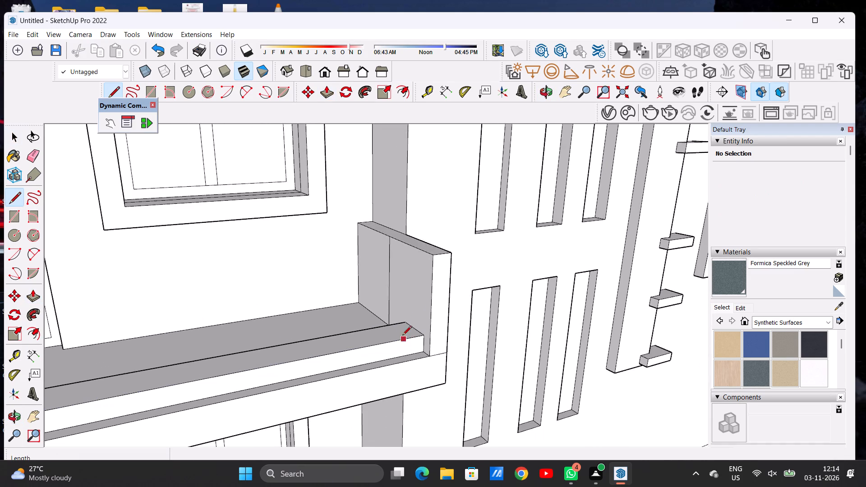
pyautogui.scroll(9, 413, 305)
pyautogui.click(392, 333)
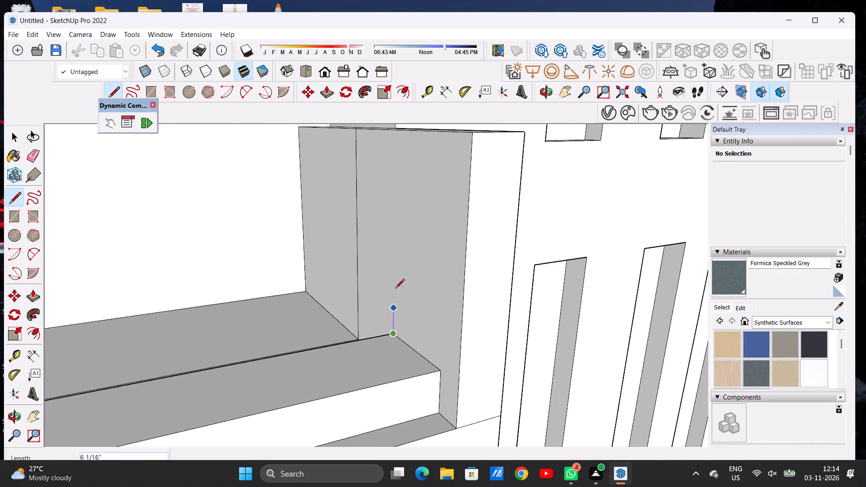
pyautogui.scroll(-6, 402, 299)
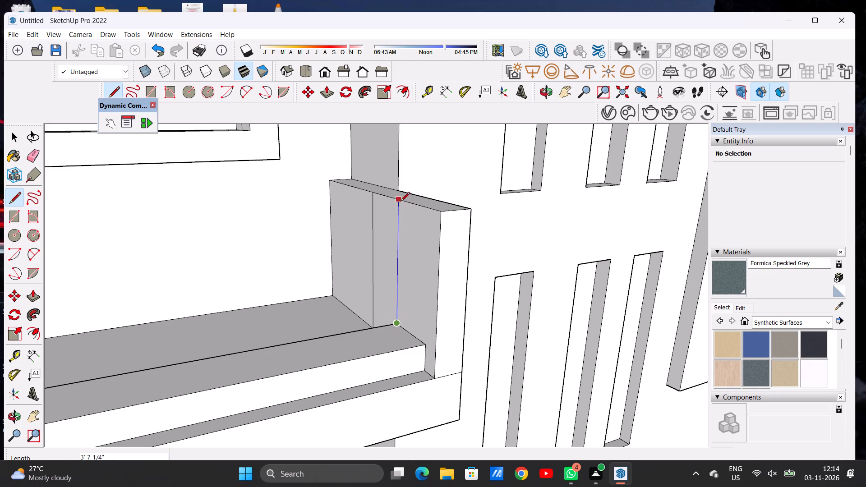
pyautogui.click(401, 202)
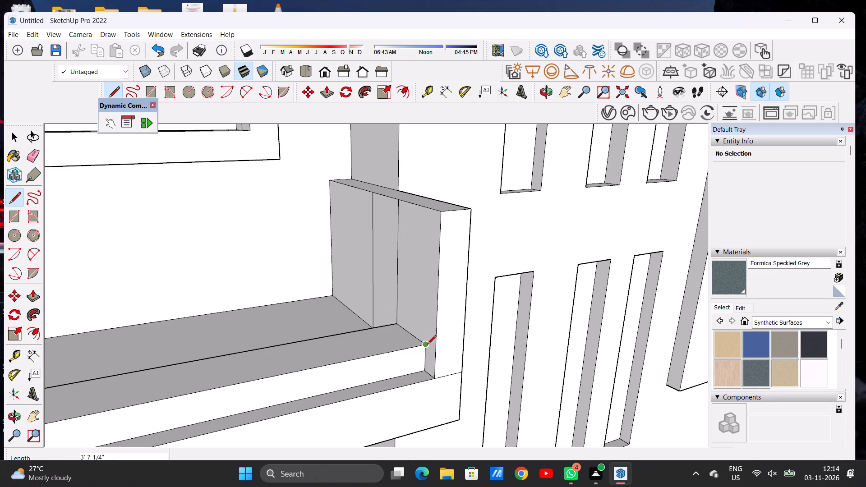
pyautogui.click(427, 345)
pyautogui.click(433, 210)
pyautogui.press('space')
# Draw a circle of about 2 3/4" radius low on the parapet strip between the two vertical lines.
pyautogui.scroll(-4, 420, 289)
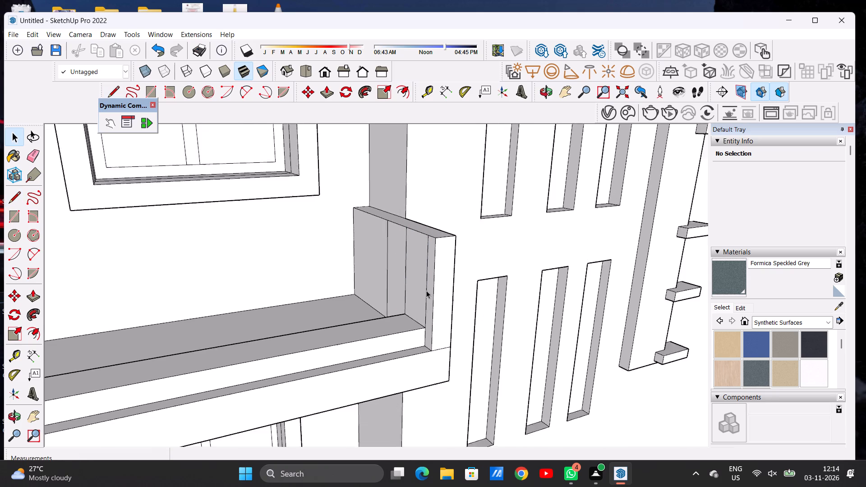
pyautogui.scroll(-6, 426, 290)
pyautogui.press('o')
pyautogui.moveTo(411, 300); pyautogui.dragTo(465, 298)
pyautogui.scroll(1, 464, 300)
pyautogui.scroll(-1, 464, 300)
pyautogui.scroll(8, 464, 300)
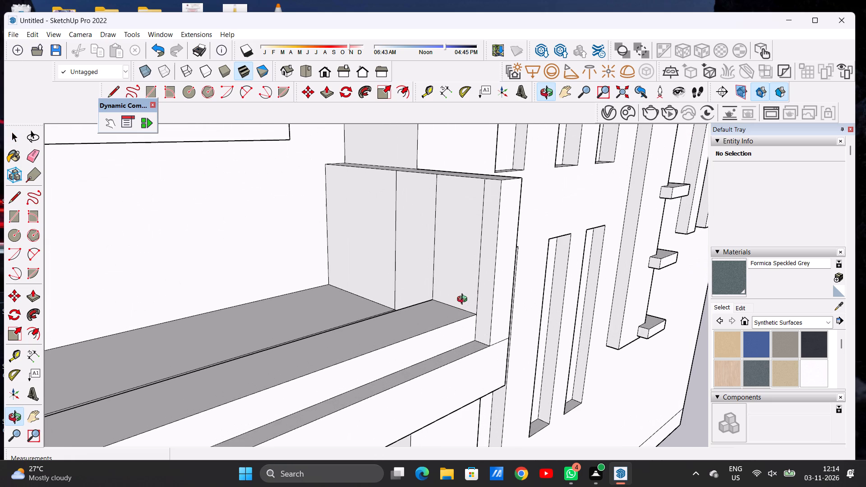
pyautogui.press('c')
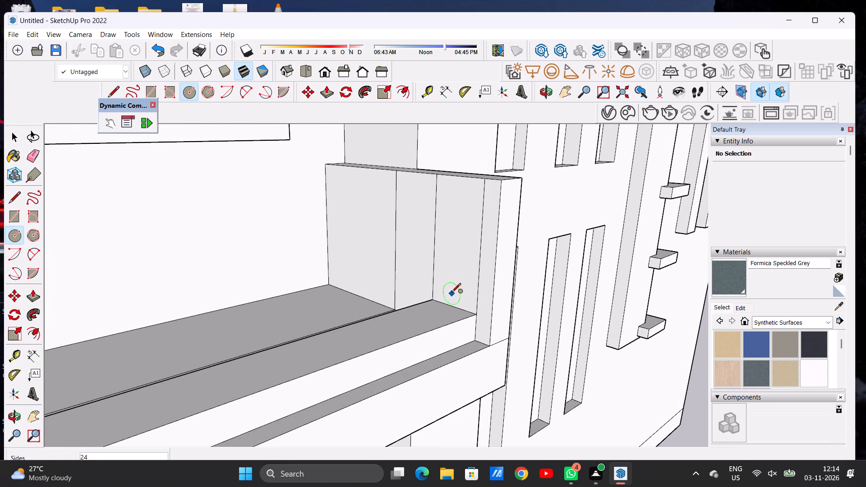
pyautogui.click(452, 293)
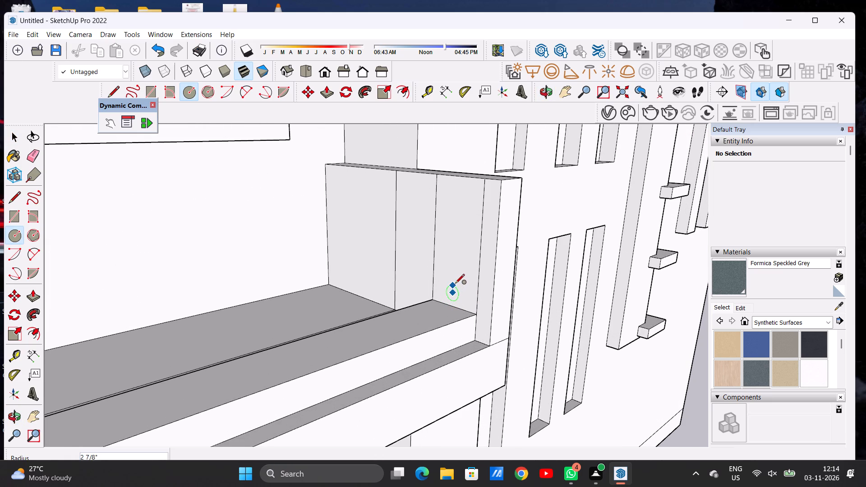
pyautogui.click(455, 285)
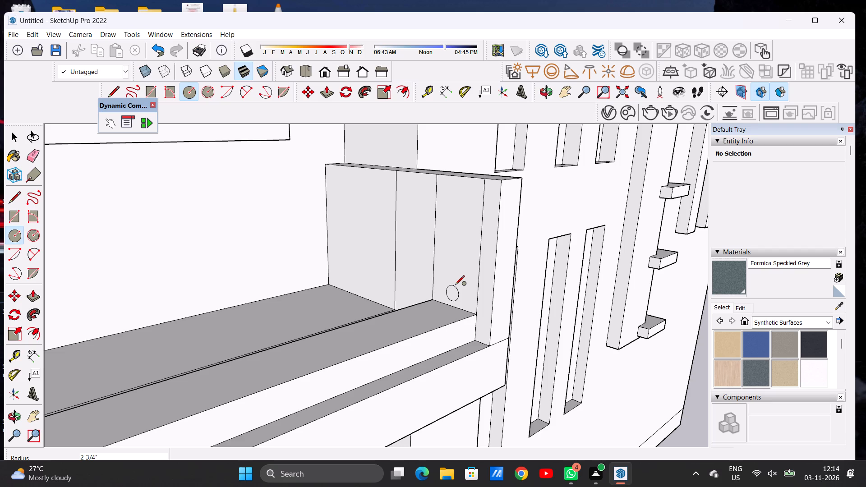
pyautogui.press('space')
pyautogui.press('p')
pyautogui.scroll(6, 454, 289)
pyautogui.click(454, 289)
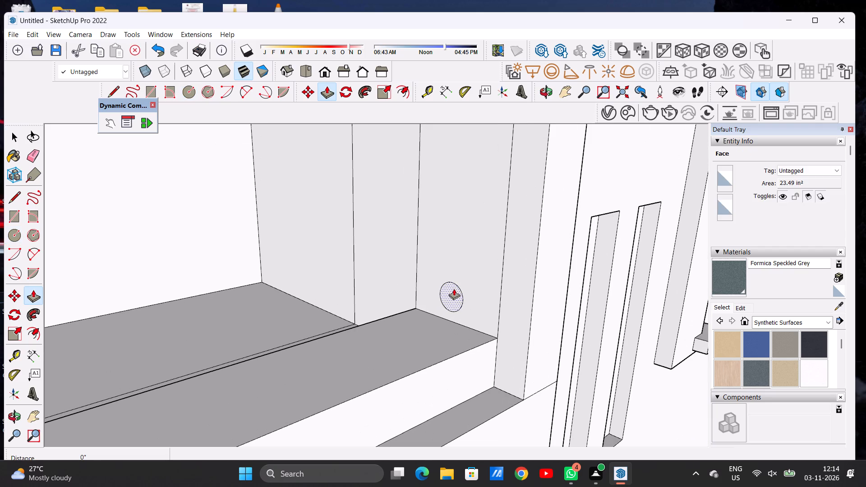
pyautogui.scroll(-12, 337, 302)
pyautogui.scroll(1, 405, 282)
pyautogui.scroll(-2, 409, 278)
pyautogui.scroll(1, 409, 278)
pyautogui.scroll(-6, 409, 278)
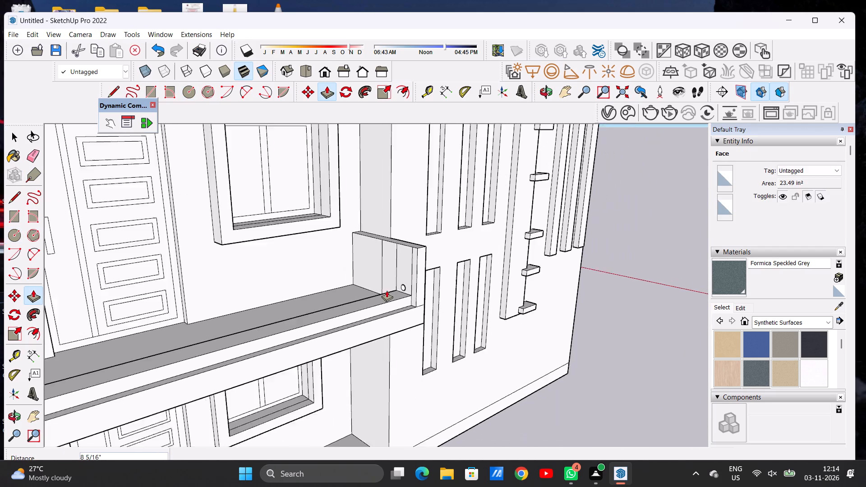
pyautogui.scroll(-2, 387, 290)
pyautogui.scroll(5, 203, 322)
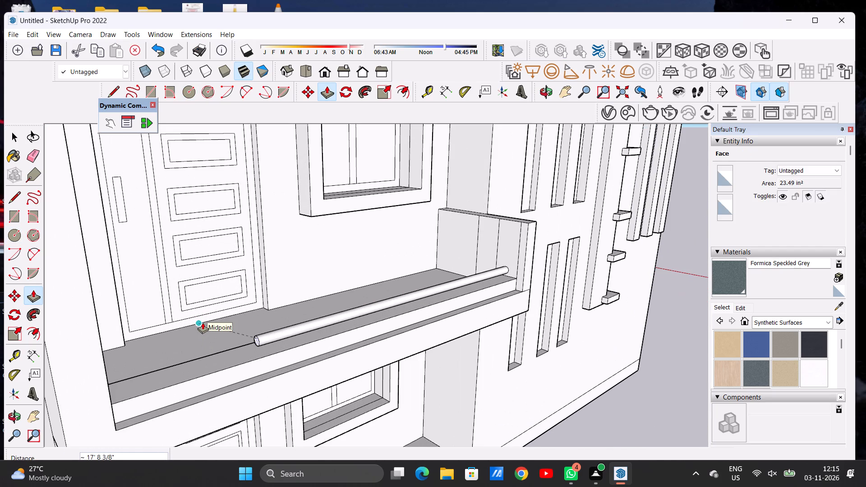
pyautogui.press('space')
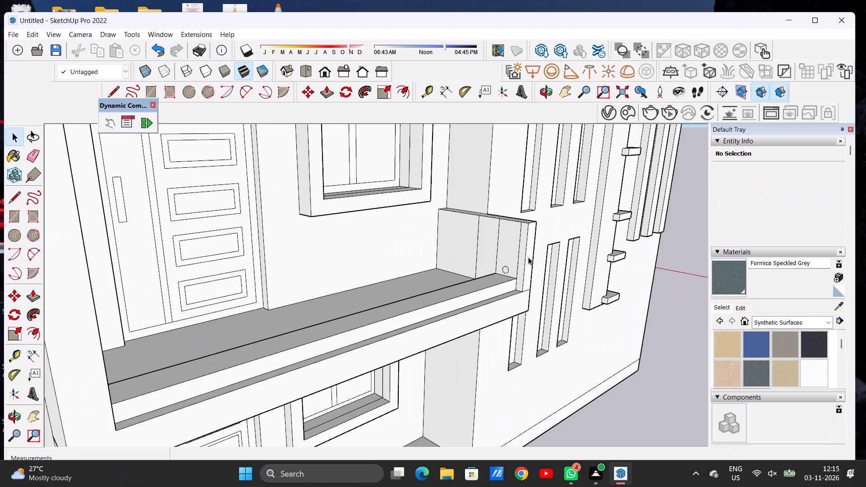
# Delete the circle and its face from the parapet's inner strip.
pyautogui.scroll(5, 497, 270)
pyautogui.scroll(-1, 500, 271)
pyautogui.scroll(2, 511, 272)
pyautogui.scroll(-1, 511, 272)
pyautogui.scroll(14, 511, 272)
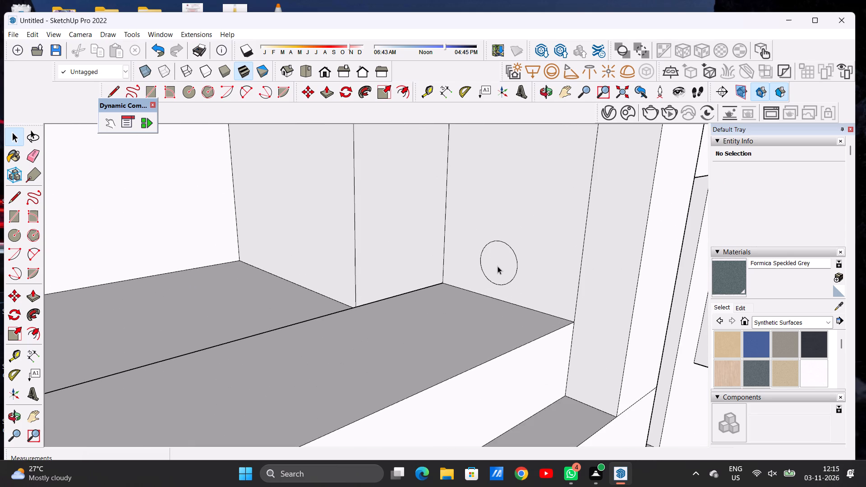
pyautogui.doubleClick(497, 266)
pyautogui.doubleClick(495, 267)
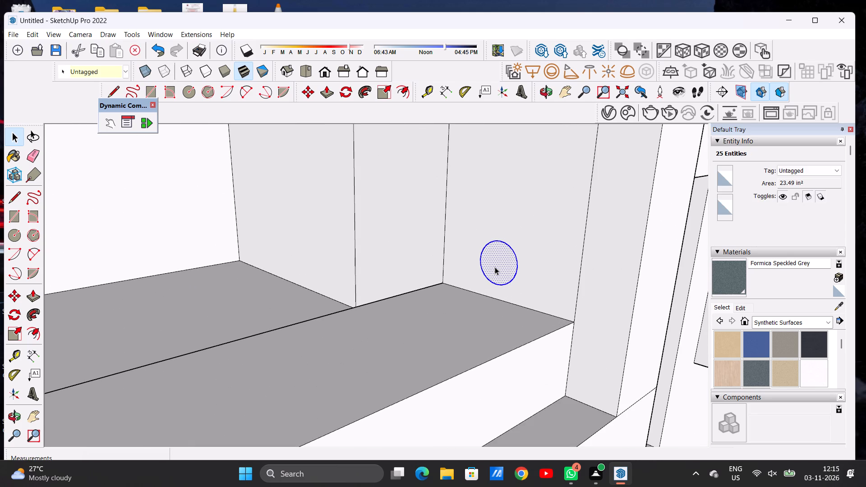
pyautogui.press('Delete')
# Draw a smaller circle of about 1 7/16" radius low on the same parapet strip, just above the front wall.
pyautogui.press('c')
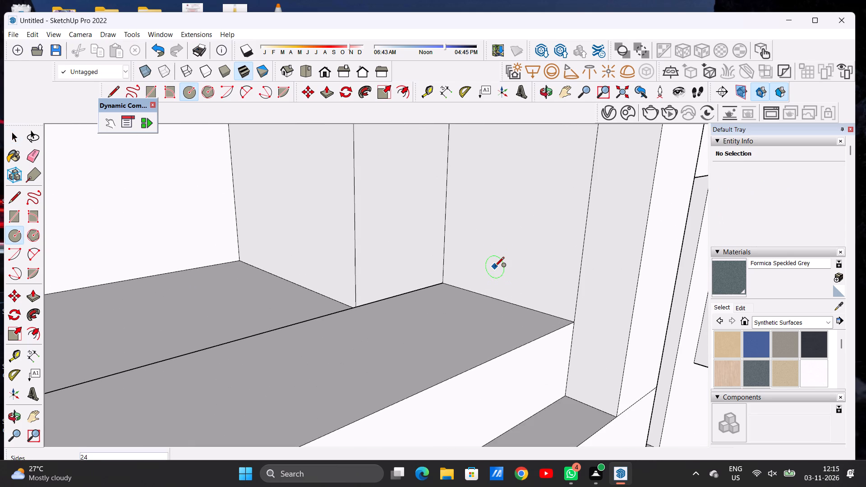
pyautogui.click(495, 267)
pyautogui.click(495, 256)
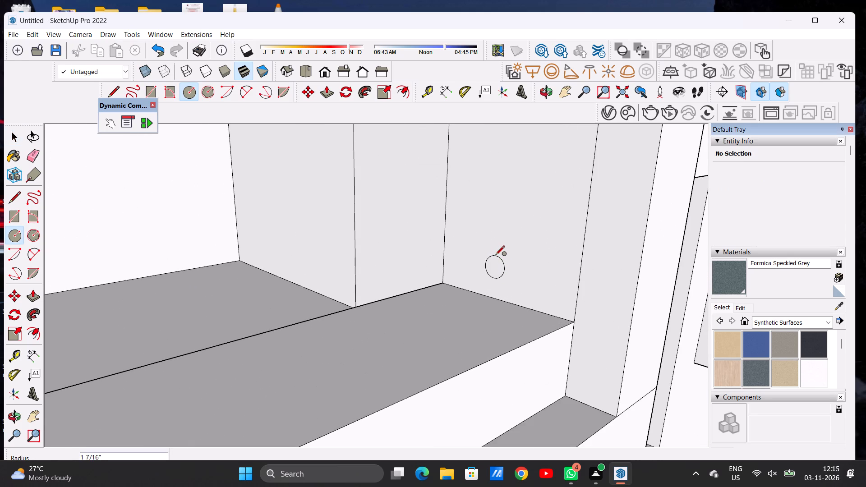
pyautogui.press('space')
# Copy the small circle three times in a vertical column: near the parapet's top, just above the original, and just below the top copy.
pyautogui.doubleClick(497, 271)
pyautogui.scroll(-1, 478, 275)
pyautogui.scroll(1, 478, 276)
pyautogui.scroll(-2, 478, 276)
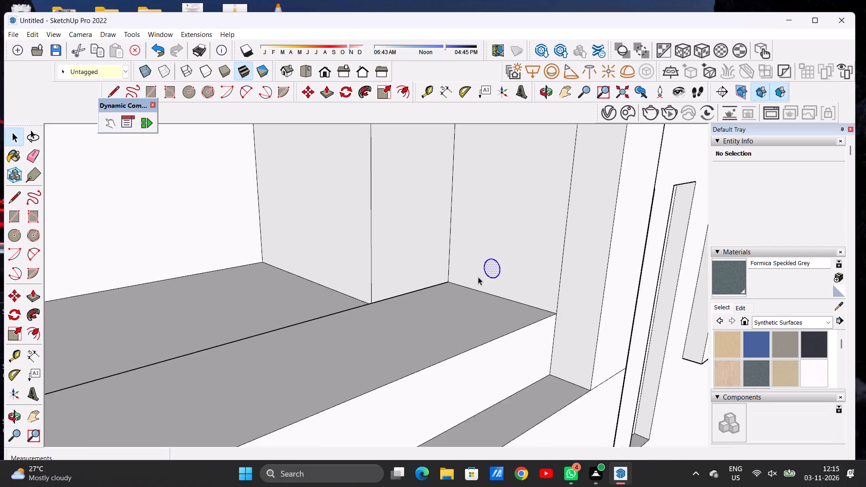
pyautogui.scroll(-9, 478, 277)
pyautogui.press('m')
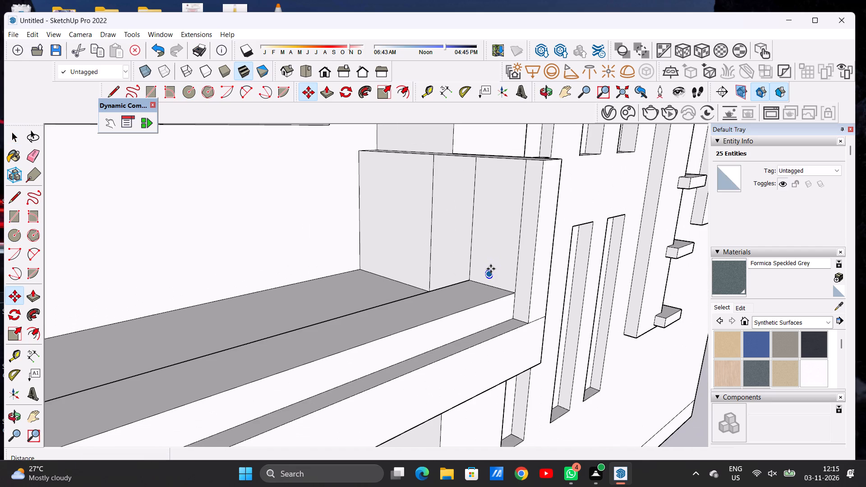
pyautogui.click(491, 269)
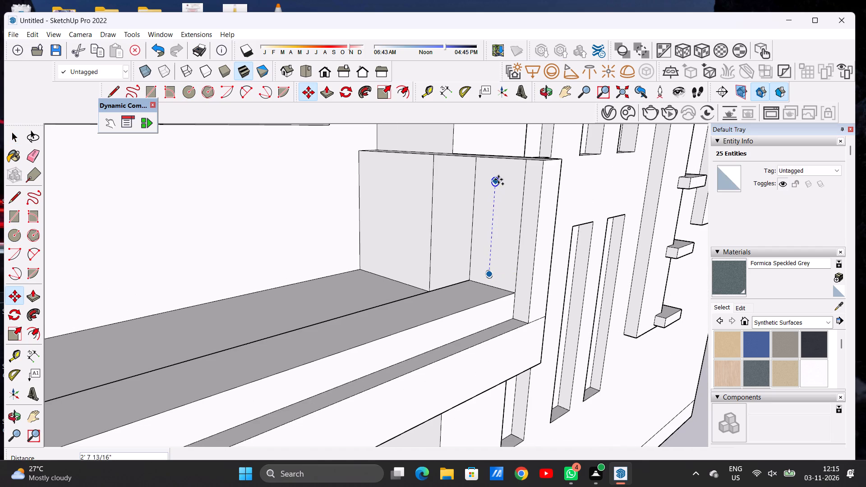
pyautogui.click(500, 167)
pyautogui.click(500, 167)
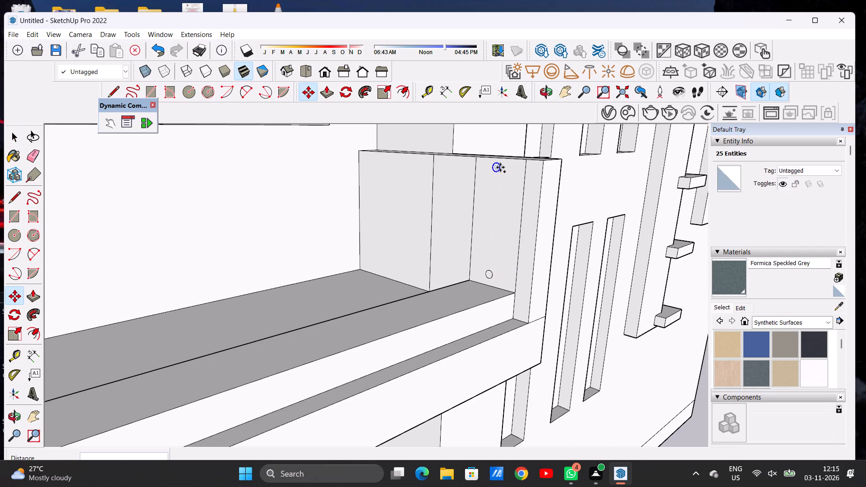
pyautogui.click(497, 258)
pyautogui.click(497, 258)
pyautogui.click(497, 185)
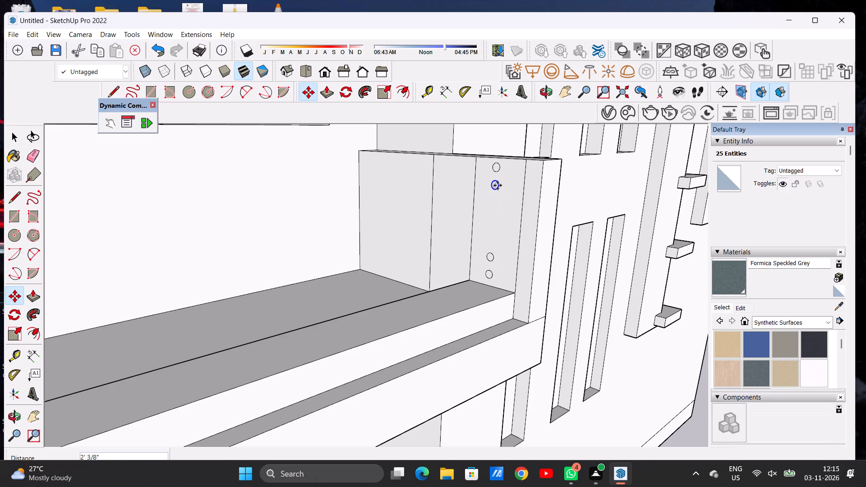
# Add three more circle copies in the gap at about 6" spacing, completing an even vertical column of seven circles.
pyautogui.click(497, 185)
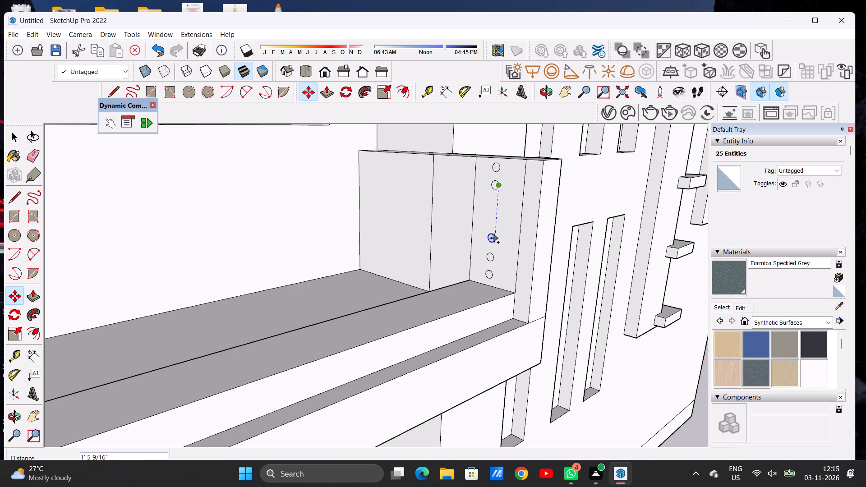
pyautogui.click(494, 237)
pyautogui.click(494, 237)
pyautogui.click(499, 204)
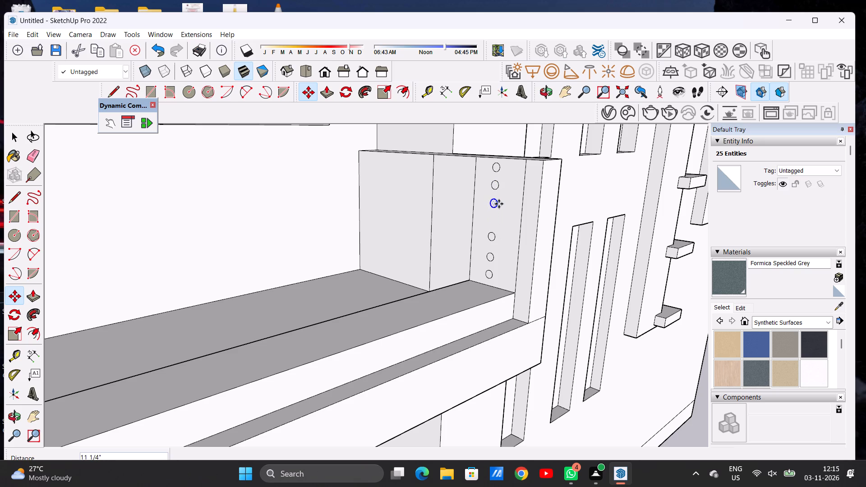
pyautogui.click(499, 204)
pyautogui.click(497, 221)
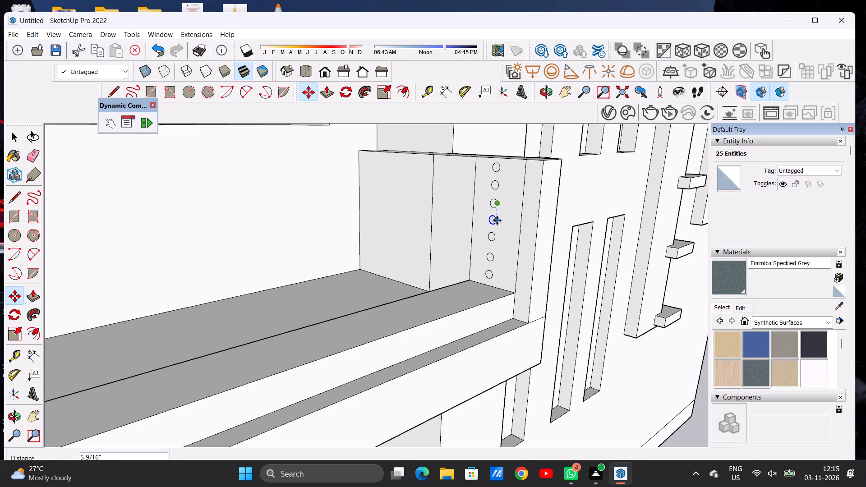
pyautogui.press('space')
pyautogui.scroll(-10, 465, 245)
pyautogui.click(656, 245)
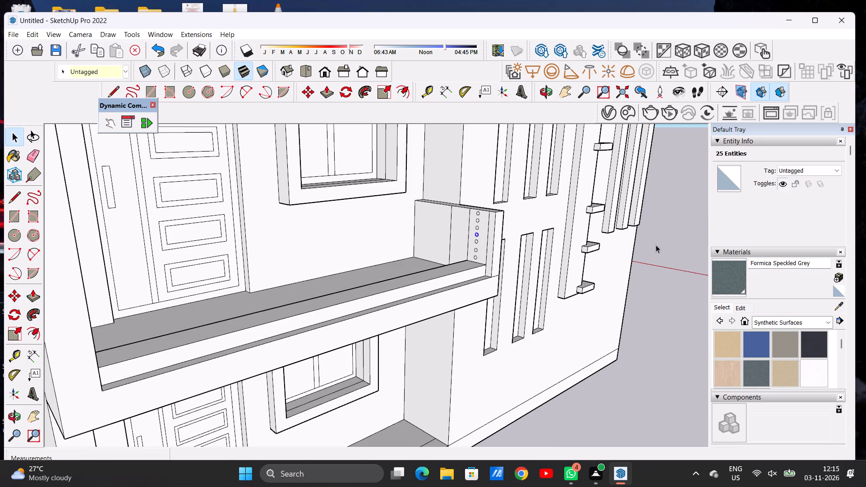
# Extrude the topmost circle about 21' 6" across the balcony toward the opposite side wall as a round handrail.
pyautogui.scroll(9, 478, 221)
pyautogui.scroll(-1, 476, 211)
pyautogui.scroll(5, 476, 210)
pyautogui.press('p')
pyautogui.scroll(7, 474, 197)
pyautogui.click(484, 211)
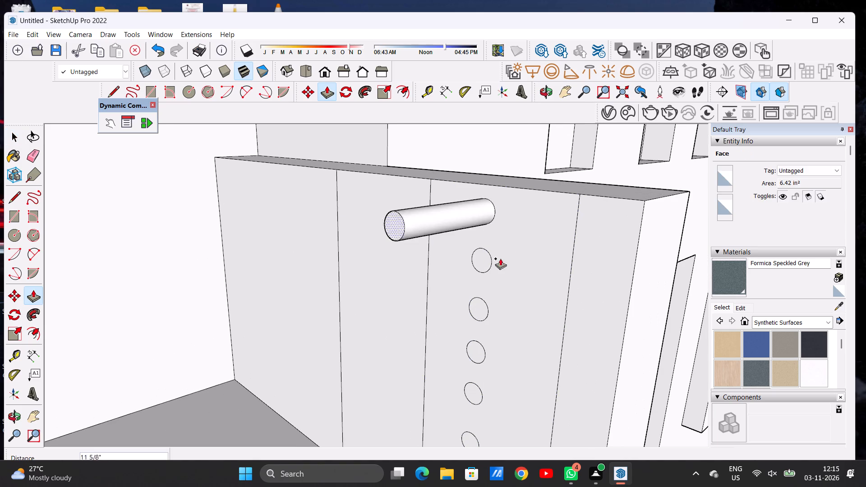
pyautogui.scroll(-5, 517, 248)
pyautogui.scroll(1, 517, 248)
pyautogui.scroll(-20, 517, 248)
pyautogui.scroll(-3, 517, 248)
pyautogui.scroll(1, 509, 228)
pyautogui.scroll(-3, 509, 228)
pyautogui.scroll(2, 290, 285)
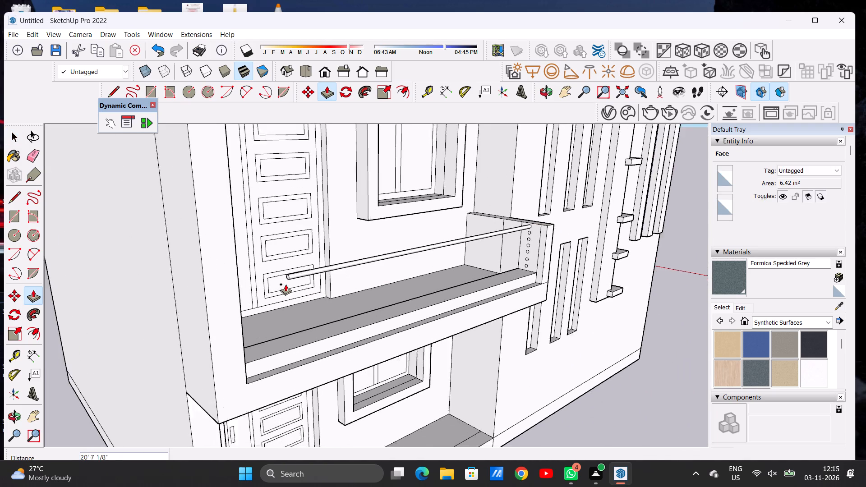
pyautogui.scroll(2, 286, 284)
pyautogui.scroll(11, 219, 270)
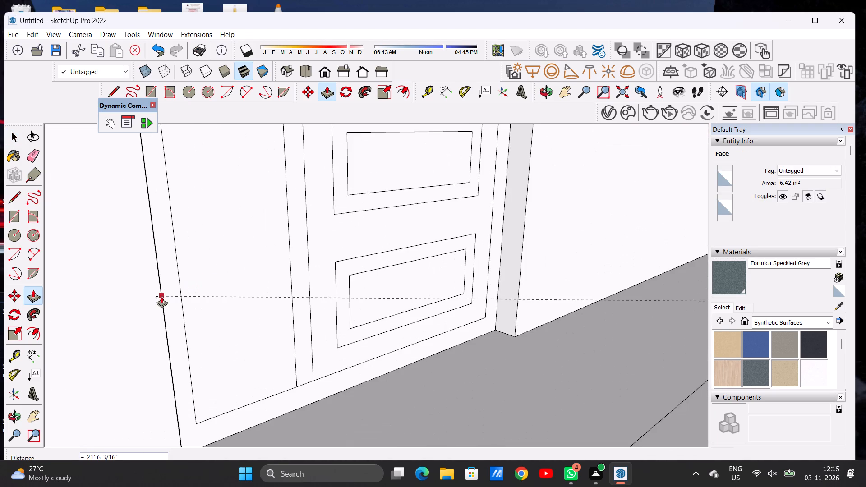
pyautogui.click(161, 299)
pyautogui.press('space')
pyautogui.press('o')
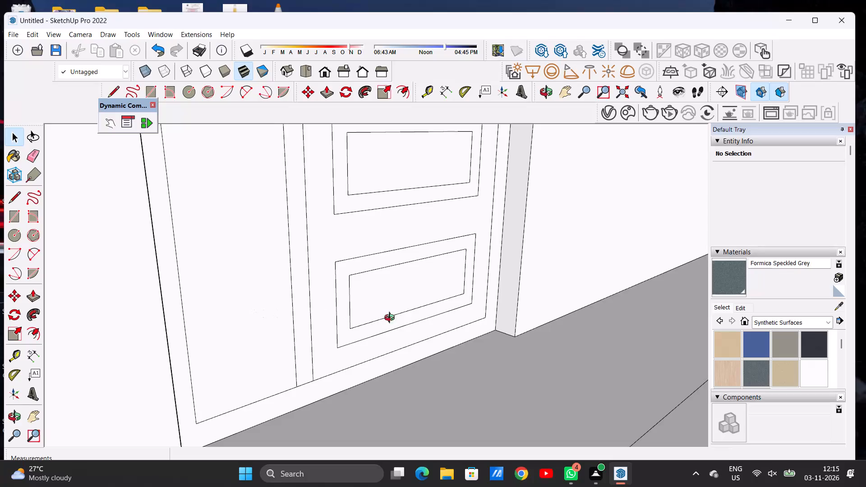
# Undo the last extrusion of the topmost handrail, which stops short of the opposite side wall.
pyautogui.moveTo(391, 319); pyautogui.dragTo(300, 302)
pyautogui.scroll(-16, 339, 300)
pyautogui.moveTo(271, 292); pyautogui.dragTo(216, 282)
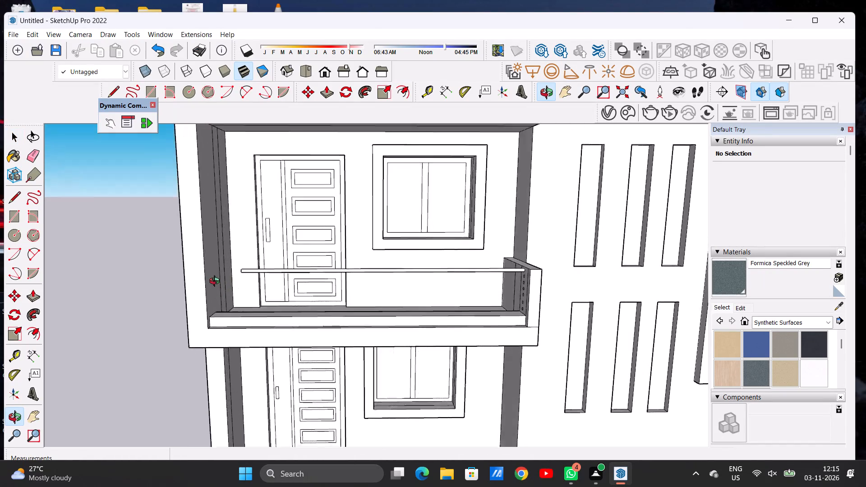
pyautogui.moveTo(216, 282); pyautogui.dragTo(254, 283)
pyautogui.scroll(2, 311, 275)
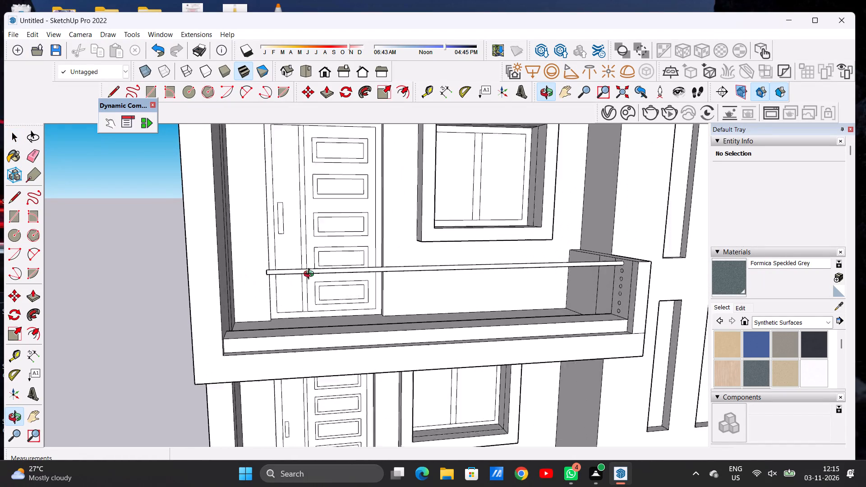
pyautogui.scroll(2, 311, 275)
pyautogui.hotkey('ctrl', 'z')
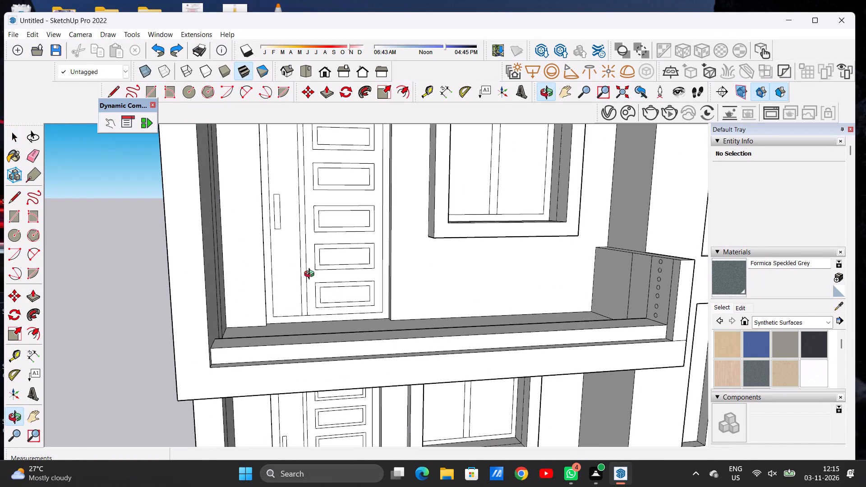
# Extrude the topmost circle on the side parapet about 23' 10" across the balcony to the opposite side wall.
pyautogui.scroll(-6, 311, 266)
pyautogui.scroll(5, 453, 272)
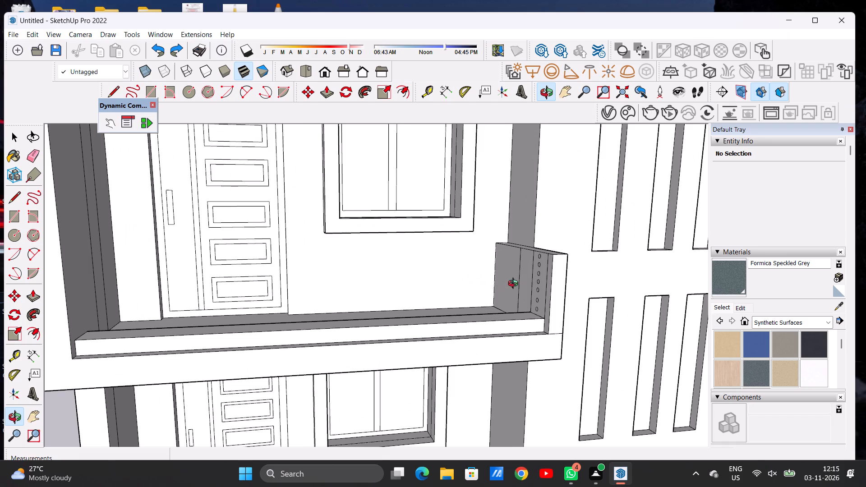
pyautogui.scroll(16, 522, 274)
pyautogui.press('p')
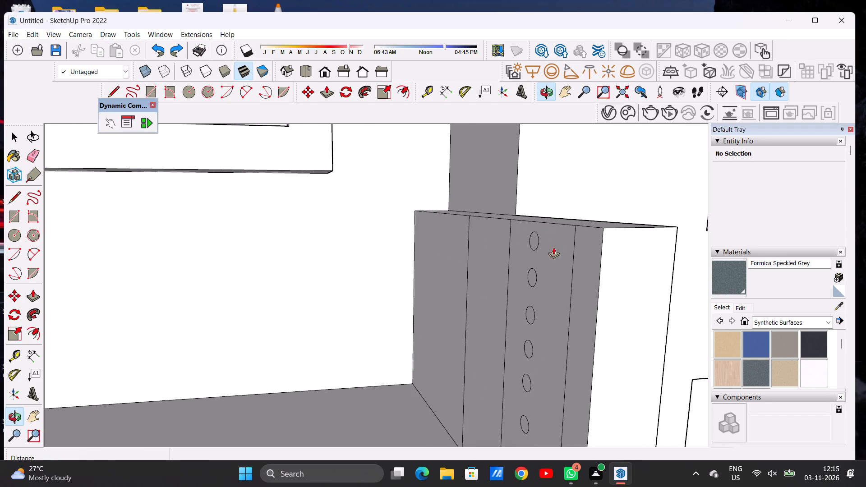
pyautogui.scroll(4, 539, 241)
pyautogui.scroll(-1, 534, 239)
pyautogui.scroll(3, 534, 239)
pyautogui.scroll(-1, 534, 239)
pyautogui.scroll(1, 534, 239)
pyautogui.scroll(-2, 534, 239)
pyautogui.click(534, 239)
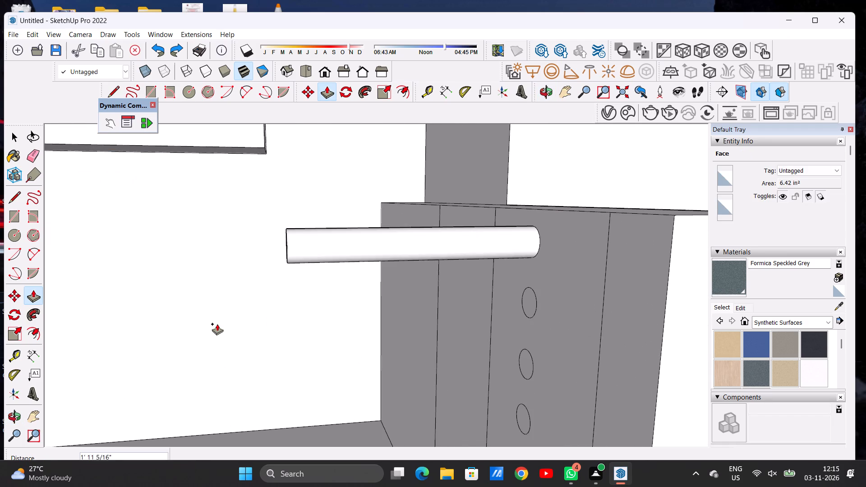
pyautogui.scroll(-20, 442, 296)
pyautogui.scroll(-12, 442, 296)
pyautogui.scroll(2, 332, 290)
pyautogui.scroll(-1, 332, 290)
pyautogui.scroll(1, 332, 290)
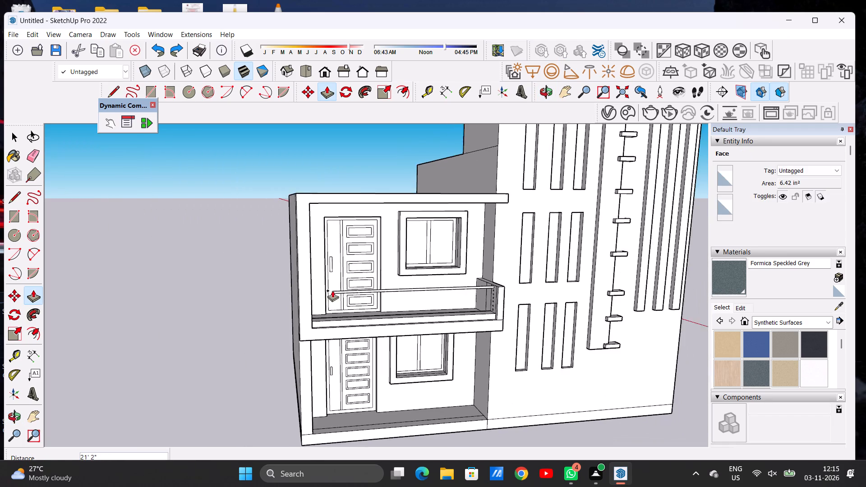
pyautogui.scroll(1, 332, 290)
pyautogui.scroll(-1, 332, 290)
pyautogui.scroll(20, 332, 290)
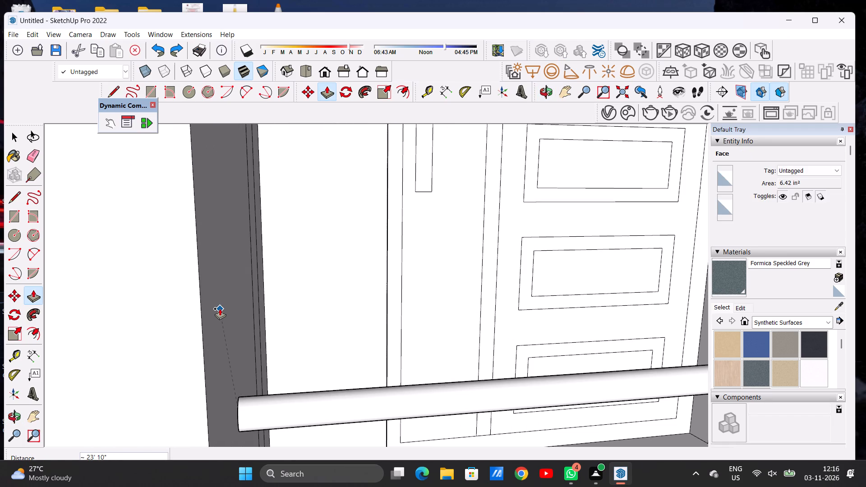
pyautogui.click(220, 308)
# Extrude the lowest circle in the column about 23' 10" to the opposite side wall as the bottom rail.
pyautogui.scroll(-13, 261, 298)
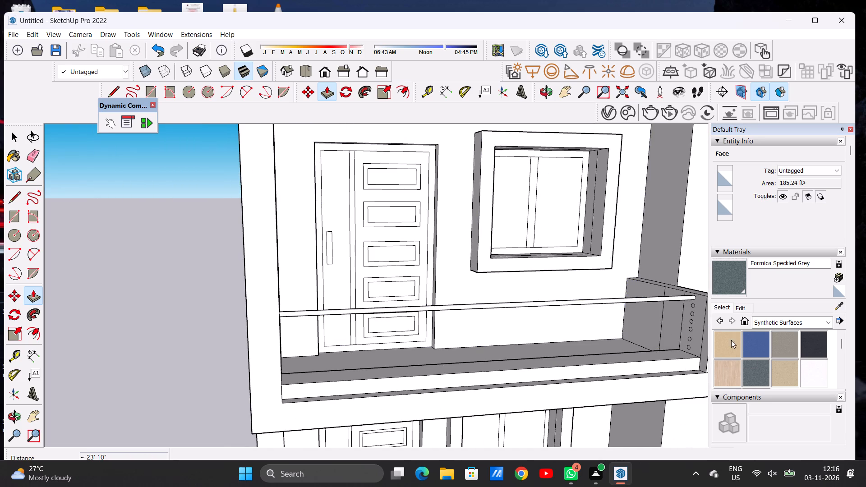
pyautogui.scroll(20, 696, 350)
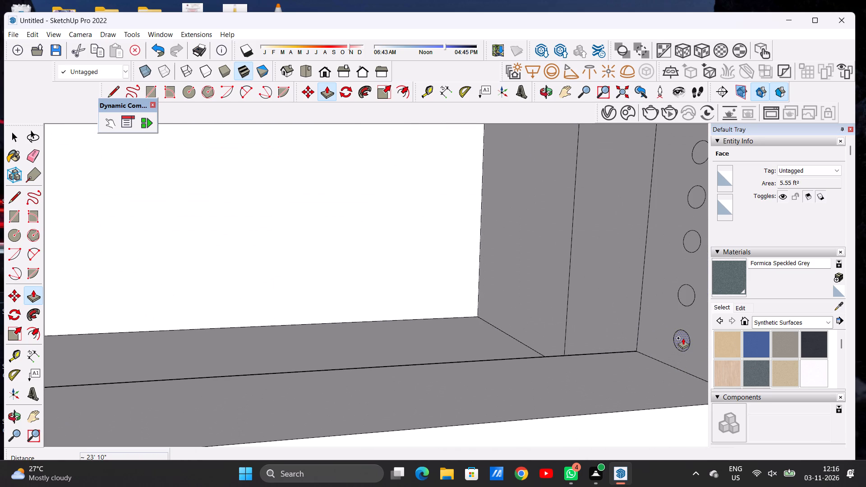
pyautogui.click(683, 338)
pyautogui.scroll(-7, 415, 353)
pyautogui.scroll(-1, 470, 345)
pyautogui.scroll(1, 470, 345)
pyautogui.scroll(-14, 473, 345)
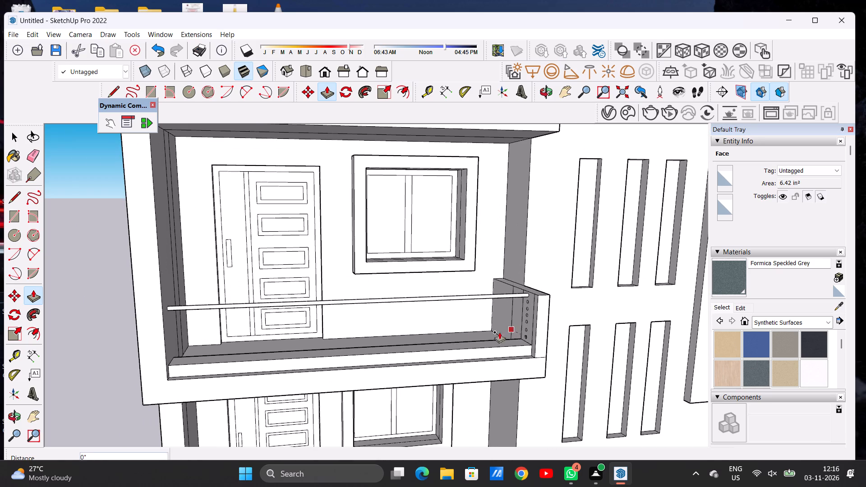
pyautogui.scroll(13, 177, 342)
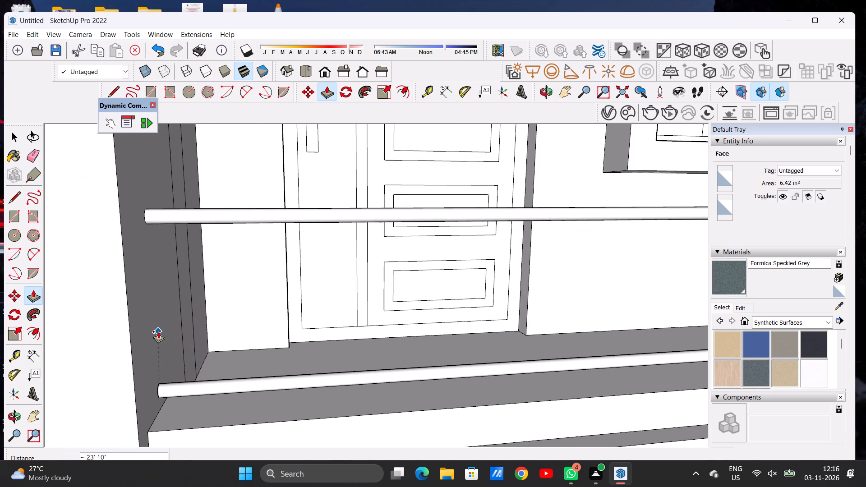
pyautogui.click(158, 331)
# Extrude the second-lowest circle about 23' 10" across the balcony to the opposite side wall.
pyautogui.scroll(-5, 238, 334)
pyautogui.scroll(1, 248, 339)
pyautogui.scroll(-2, 252, 340)
pyautogui.scroll(-5, 572, 313)
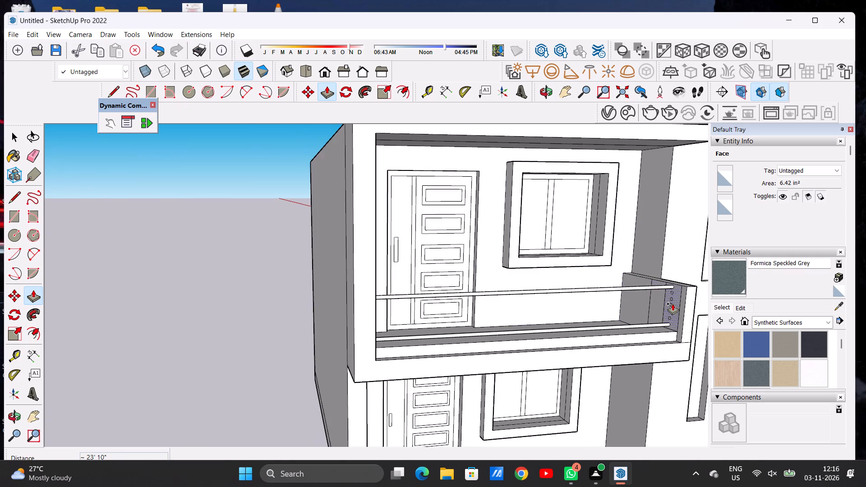
pyautogui.scroll(15, 670, 312)
pyautogui.scroll(-1, 672, 323)
pyautogui.scroll(9, 672, 323)
pyautogui.click(675, 314)
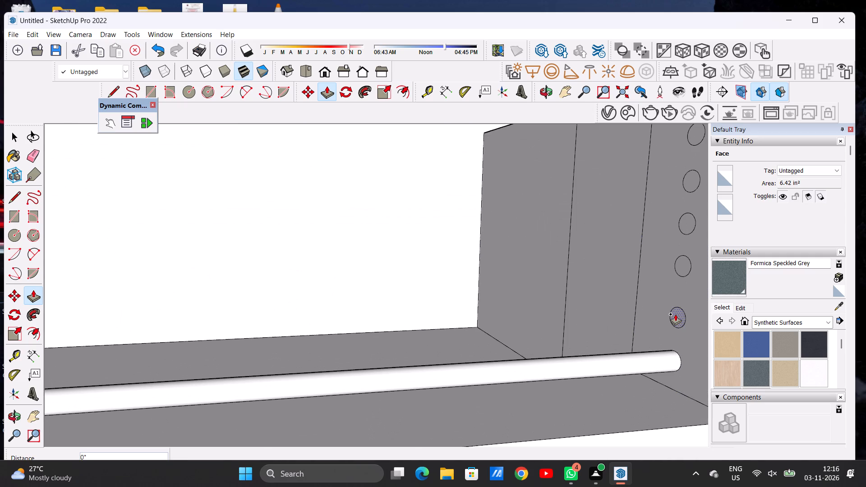
pyautogui.scroll(-20, 428, 371)
pyautogui.scroll(-4, 428, 371)
pyautogui.scroll(1, 434, 349)
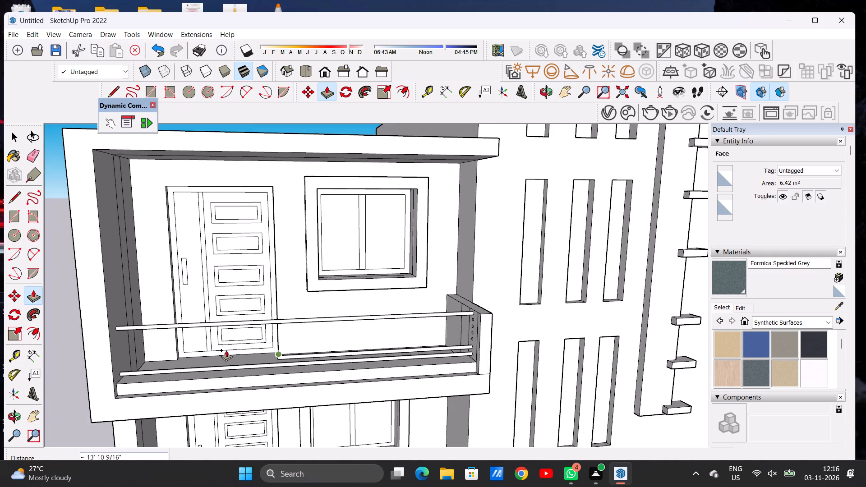
pyautogui.scroll(15, 123, 352)
pyautogui.click(102, 358)
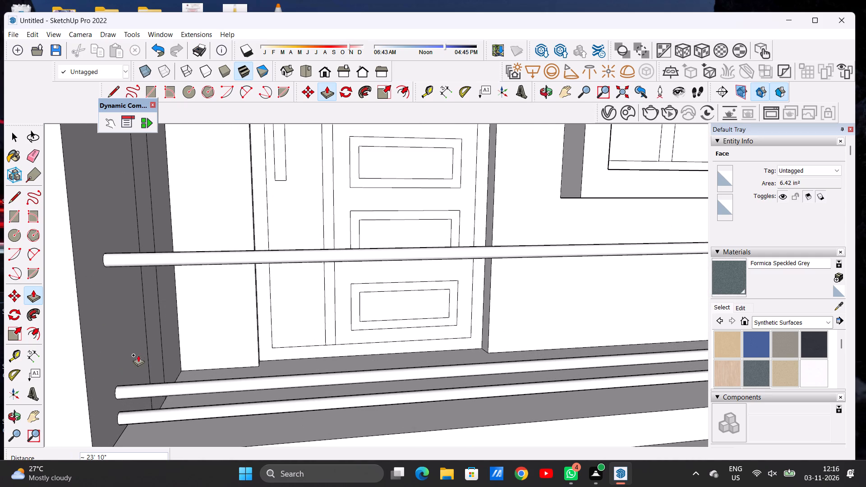
# Extrude the third circle from the bottom about 23' 10" across the balcony to the opposite side wall.
pyautogui.scroll(-13, 210, 357)
pyautogui.scroll(9, 467, 348)
pyautogui.scroll(-1, 496, 331)
pyautogui.scroll(1, 496, 331)
pyautogui.scroll(-1, 496, 331)
pyautogui.scroll(12, 496, 331)
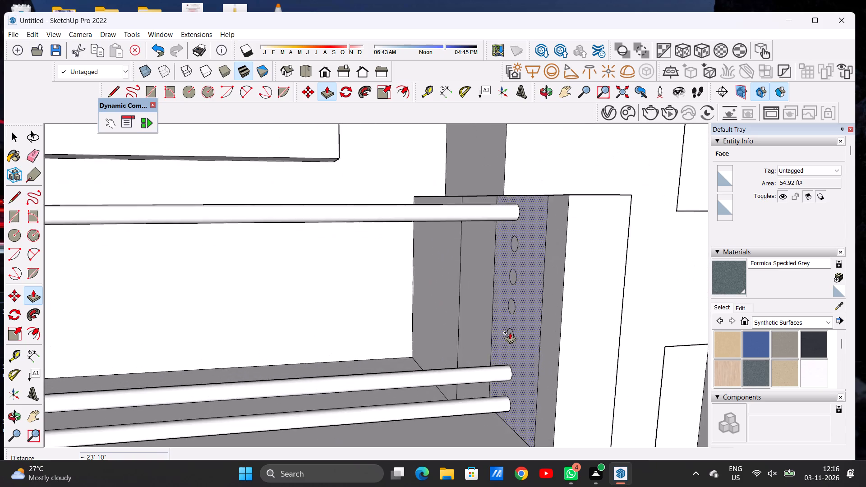
pyautogui.scroll(7, 510, 332)
pyautogui.click(507, 335)
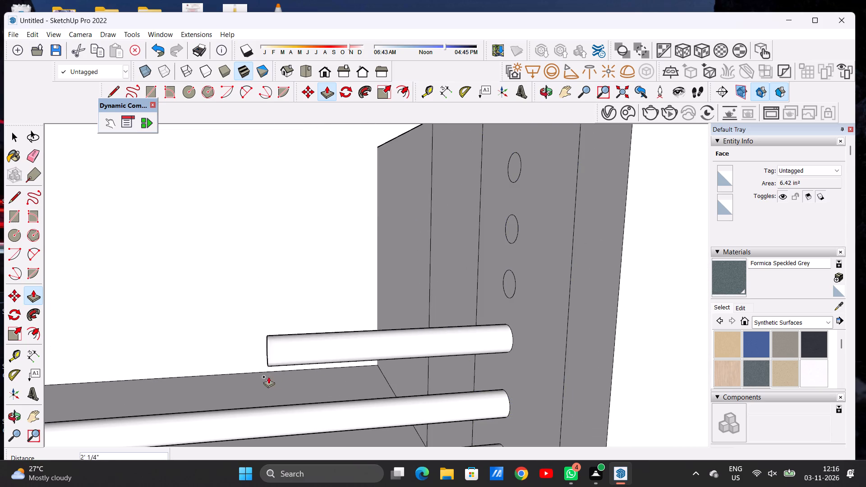
pyautogui.scroll(-6, 346, 363)
pyautogui.scroll(-19, 406, 342)
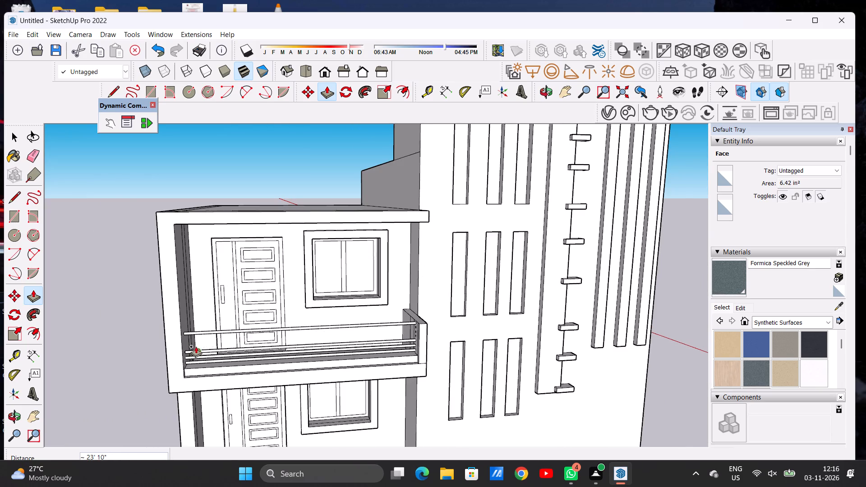
pyautogui.scroll(-1, 196, 346)
pyautogui.scroll(7, 196, 346)
pyautogui.scroll(-1, 181, 349)
pyautogui.scroll(5, 181, 349)
pyautogui.scroll(-1, 170, 351)
pyautogui.scroll(6, 170, 351)
pyautogui.click(164, 339)
# Extrude the middle circle of the column about 23' 10" across the balcony to the opposite side wall.
pyautogui.scroll(-4, 190, 348)
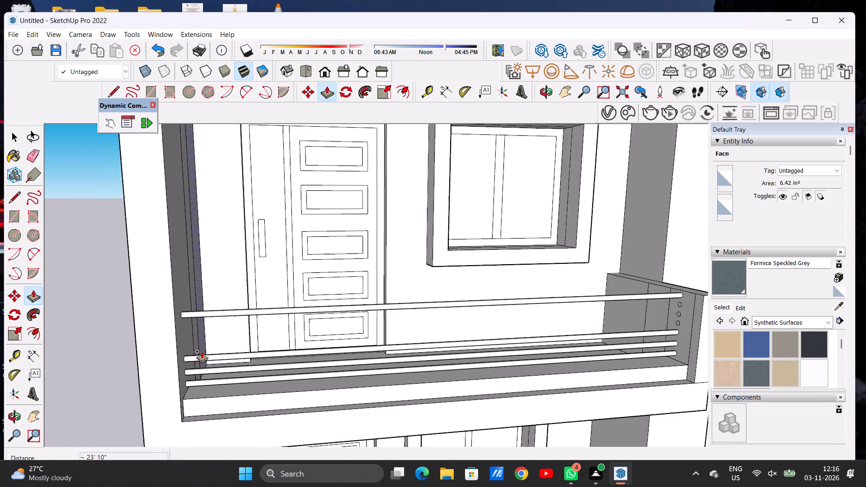
pyautogui.scroll(-8, 202, 351)
pyautogui.scroll(20, 480, 332)
pyautogui.scroll(3, 480, 332)
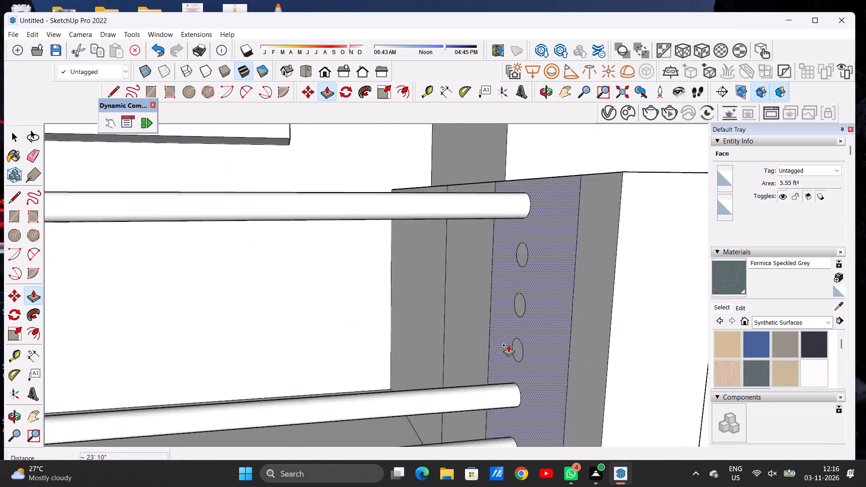
pyautogui.scroll(2, 508, 345)
pyautogui.click(523, 349)
pyautogui.scroll(-9, 322, 400)
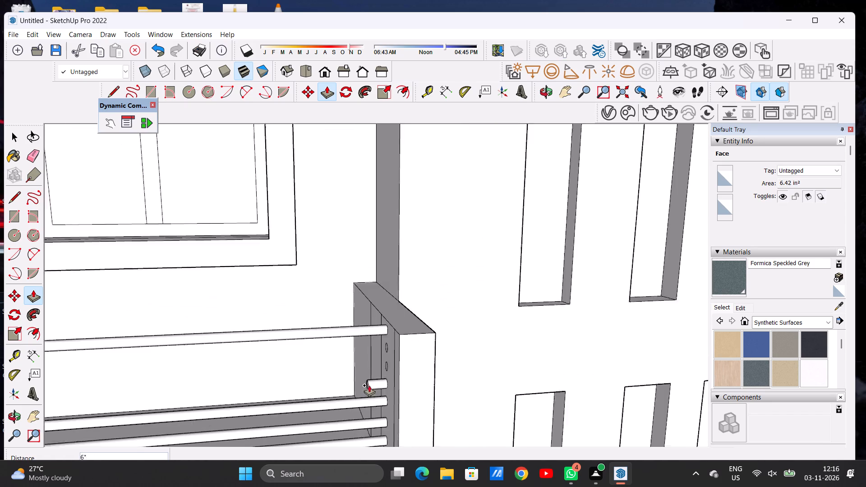
pyautogui.scroll(-20, 369, 385)
pyautogui.scroll(-1, 369, 385)
pyautogui.scroll(4, 195, 398)
pyautogui.scroll(-1, 195, 398)
pyautogui.scroll(4, 193, 398)
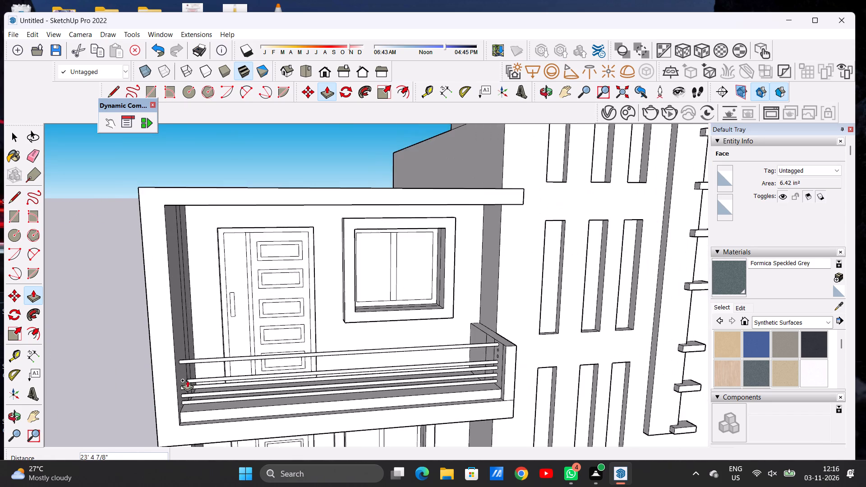
pyautogui.scroll(1, 187, 380)
pyautogui.scroll(-1, 187, 380)
pyautogui.scroll(16, 187, 380)
pyautogui.click(162, 358)
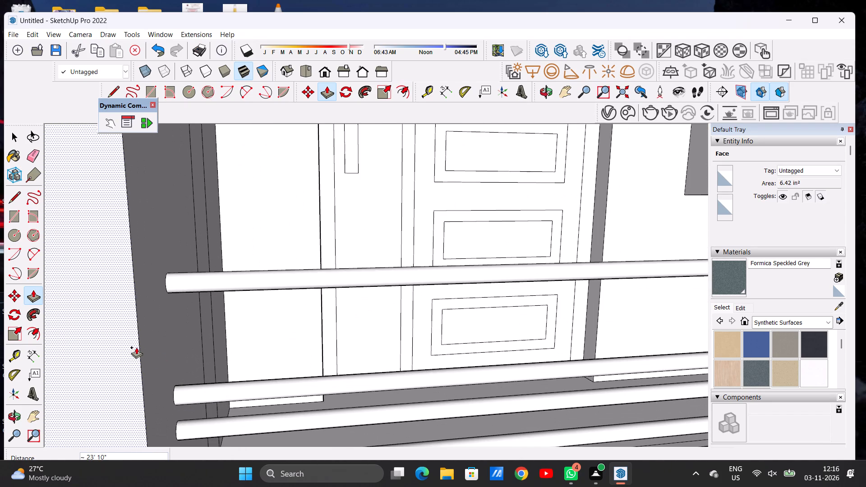
# Extrude the third circle from the top about 23' 10" across the balcony to the opposite side wall.
pyautogui.scroll(-17, 173, 358)
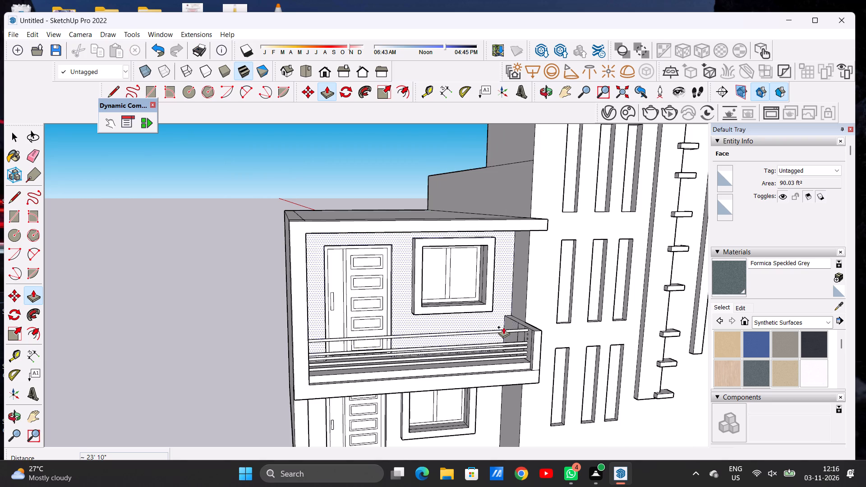
pyautogui.scroll(13, 509, 331)
pyautogui.scroll(-1, 539, 337)
pyautogui.scroll(1, 539, 337)
pyautogui.scroll(-1, 539, 337)
pyautogui.scroll(8, 539, 337)
pyautogui.scroll(-1, 556, 339)
pyautogui.scroll(7, 556, 339)
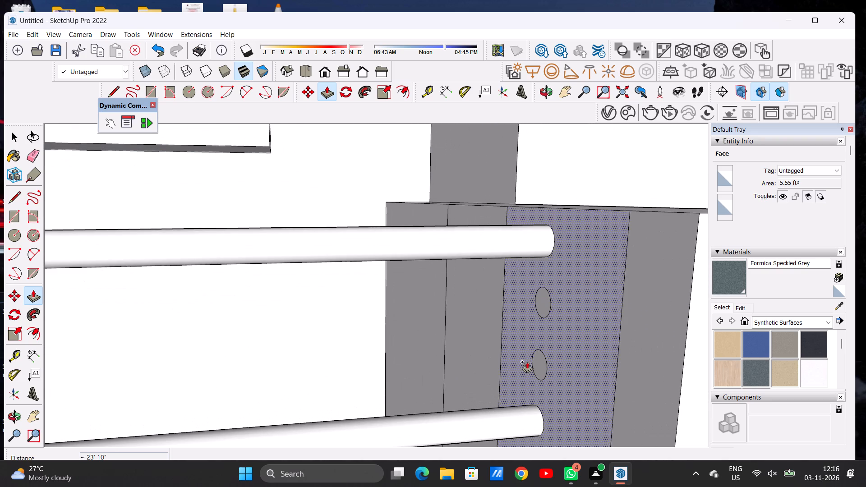
pyautogui.click(538, 361)
pyautogui.scroll(-6, 378, 383)
pyautogui.scroll(-2, 419, 372)
pyautogui.scroll(1, 419, 372)
pyautogui.scroll(-19, 420, 372)
pyautogui.scroll(12, 159, 368)
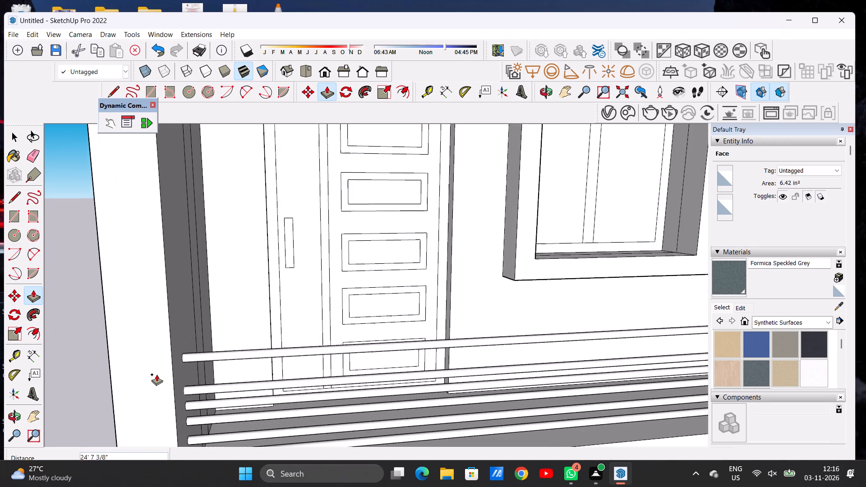
pyautogui.scroll(15, 157, 374)
pyautogui.click(120, 376)
# Extrude the last remaining circle, just below the top rail, across the balcony to the opposite side wall.
pyautogui.scroll(-6, 147, 368)
pyautogui.scroll(1, 177, 370)
pyautogui.scroll(-18, 203, 357)
pyautogui.scroll(14, 502, 347)
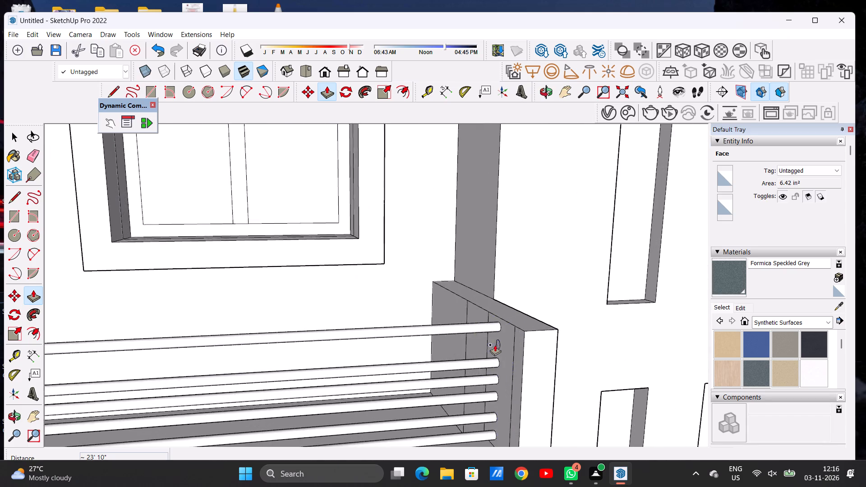
pyautogui.scroll(17, 495, 345)
pyautogui.click(503, 337)
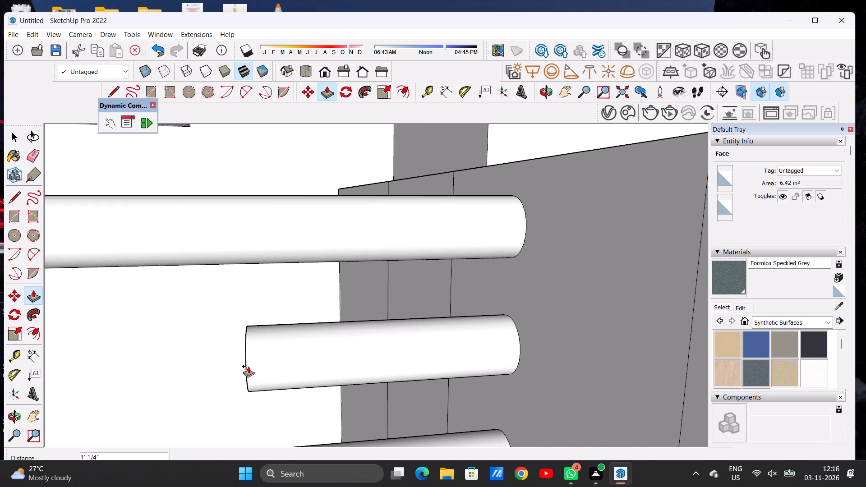
pyautogui.scroll(-5, 332, 357)
pyautogui.scroll(1, 332, 357)
pyautogui.scroll(-20, 334, 357)
pyautogui.scroll(-6, 334, 357)
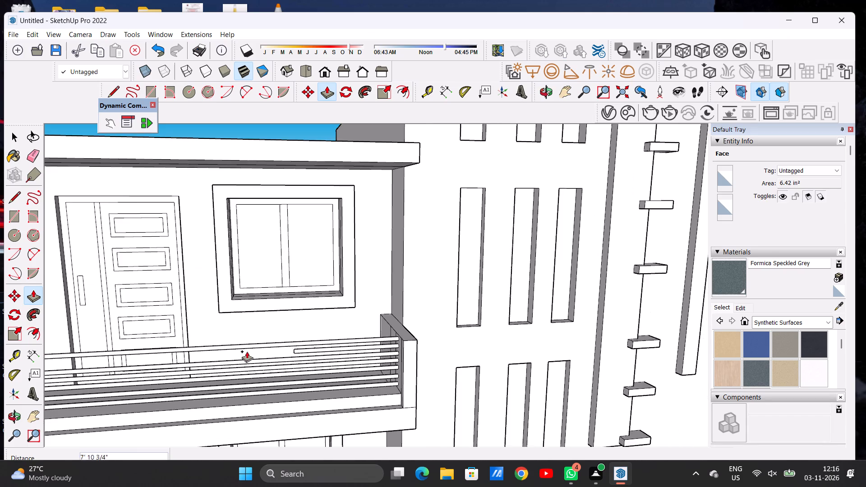
pyautogui.scroll(-7, 270, 353)
pyautogui.scroll(20, 134, 357)
pyautogui.scroll(-1, 92, 367)
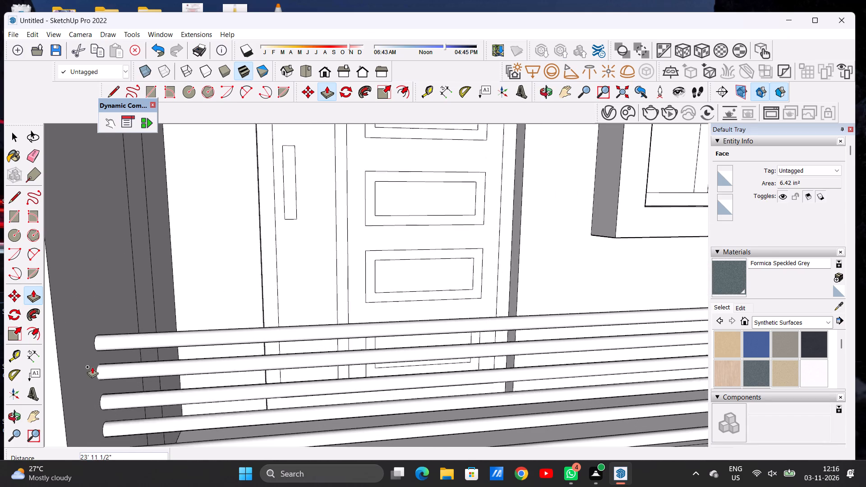
pyautogui.click(79, 355)
pyautogui.press('space')
# Examine the seven-rail balcony railing and the side extension from several angles.
pyautogui.write('O')
pyautogui.scroll(-19, 199, 372)
pyautogui.scroll(1, 245, 361)
pyautogui.scroll(-4, 251, 361)
pyautogui.moveTo(293, 373); pyautogui.dragTo(263, 343)
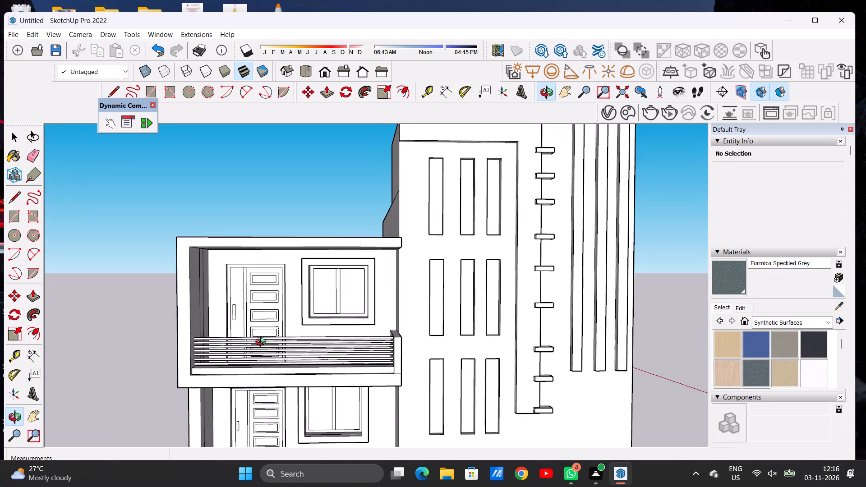
pyautogui.moveTo(263, 343); pyautogui.dragTo(269, 349)
pyautogui.click(269, 353)
pyautogui.scroll(-7, 373, 361)
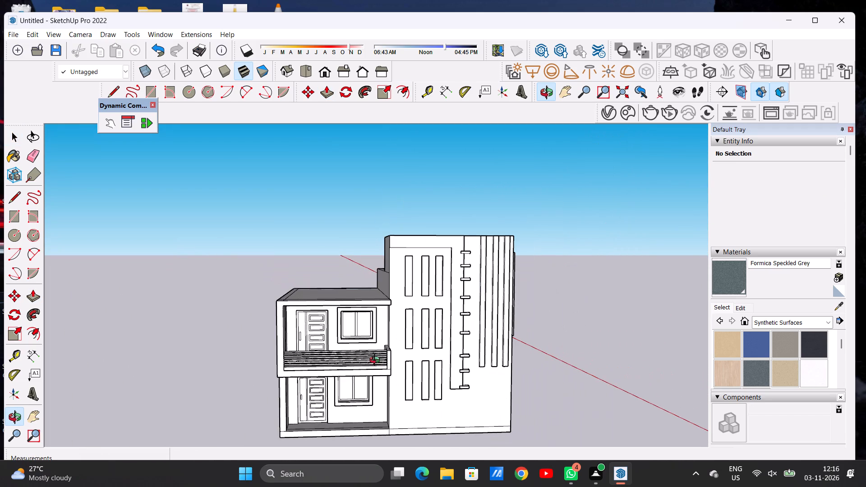
pyautogui.scroll(7, 309, 368)
pyautogui.moveTo(275, 371); pyautogui.dragTo(272, 423)
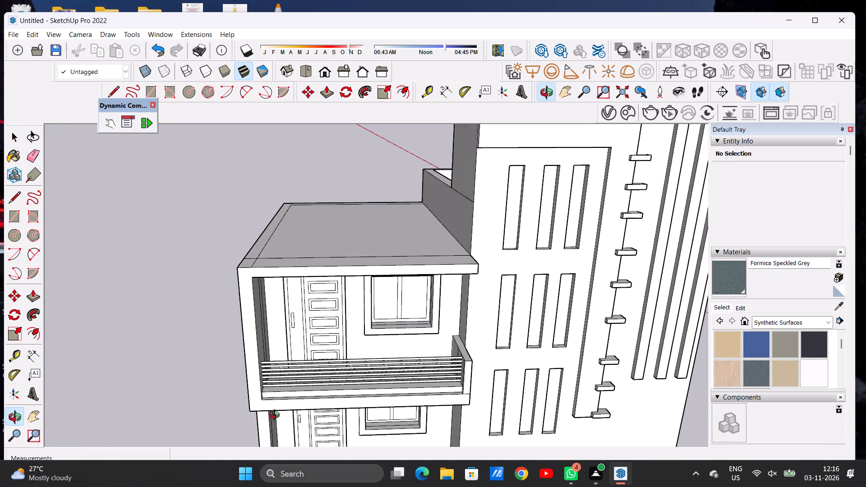
pyautogui.scroll(6, 287, 400)
pyautogui.scroll(-1, 287, 400)
pyautogui.scroll(1, 287, 400)
pyautogui.moveTo(282, 389); pyautogui.dragTo(256, 400)
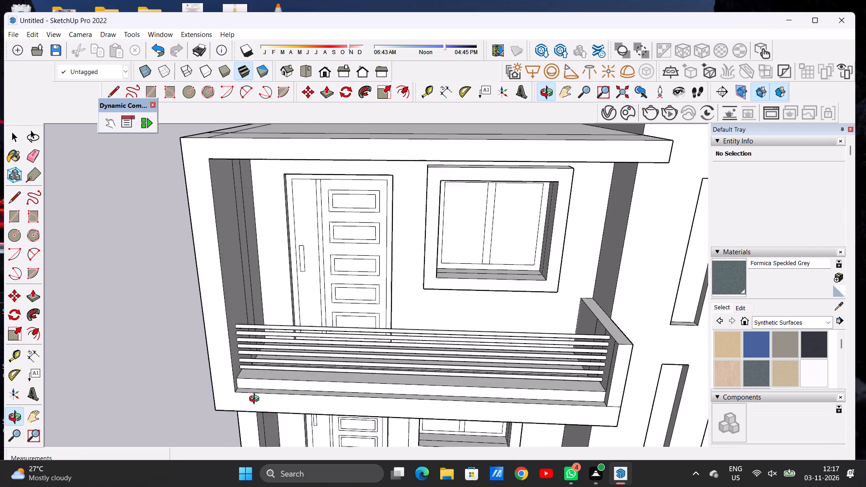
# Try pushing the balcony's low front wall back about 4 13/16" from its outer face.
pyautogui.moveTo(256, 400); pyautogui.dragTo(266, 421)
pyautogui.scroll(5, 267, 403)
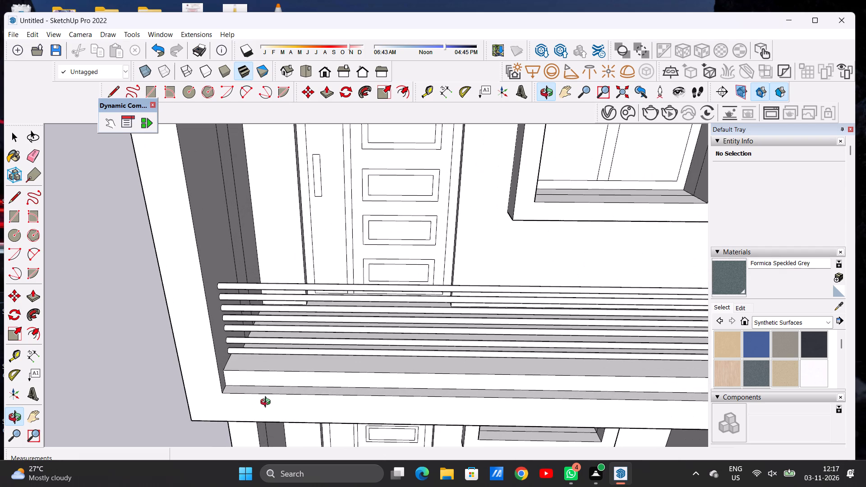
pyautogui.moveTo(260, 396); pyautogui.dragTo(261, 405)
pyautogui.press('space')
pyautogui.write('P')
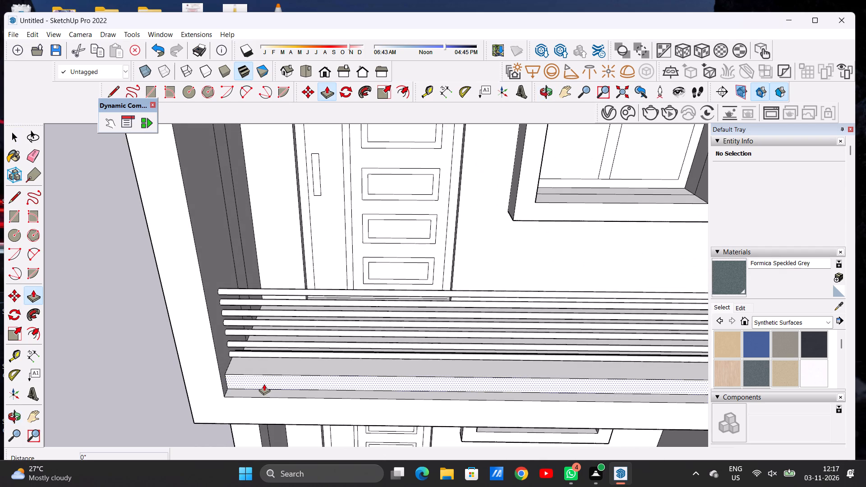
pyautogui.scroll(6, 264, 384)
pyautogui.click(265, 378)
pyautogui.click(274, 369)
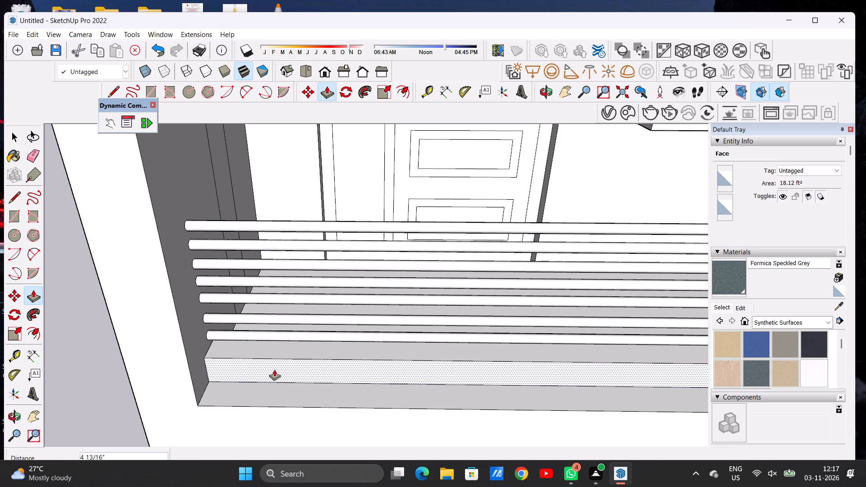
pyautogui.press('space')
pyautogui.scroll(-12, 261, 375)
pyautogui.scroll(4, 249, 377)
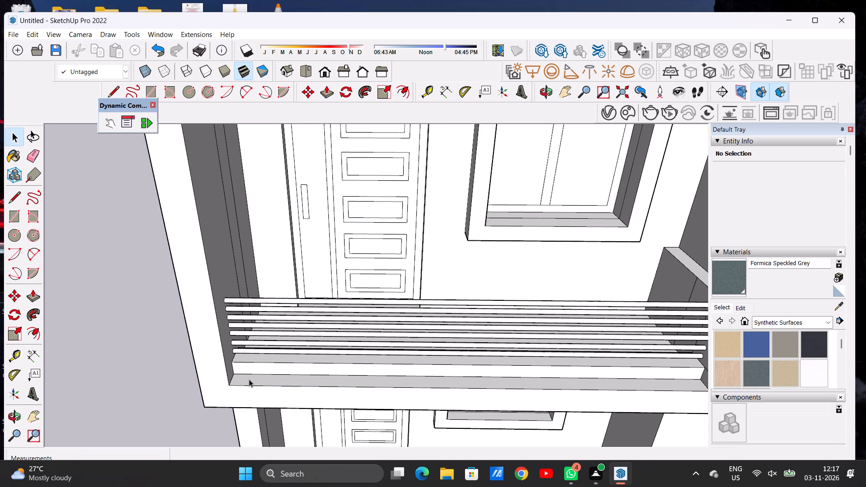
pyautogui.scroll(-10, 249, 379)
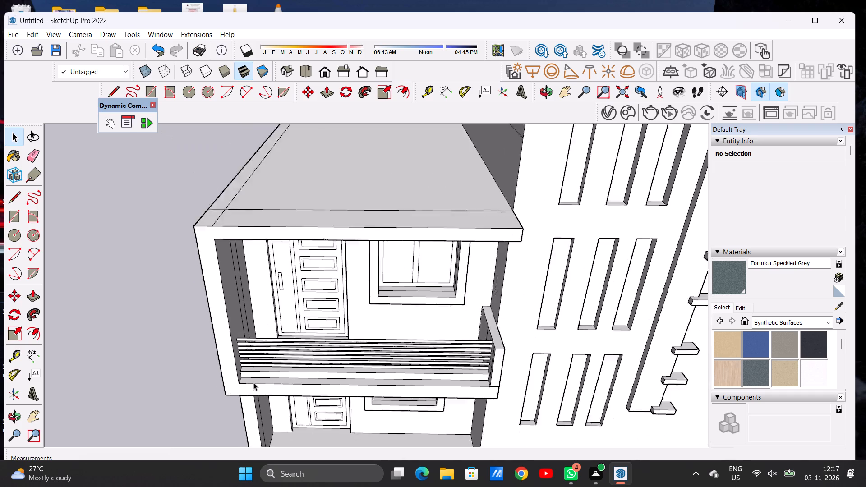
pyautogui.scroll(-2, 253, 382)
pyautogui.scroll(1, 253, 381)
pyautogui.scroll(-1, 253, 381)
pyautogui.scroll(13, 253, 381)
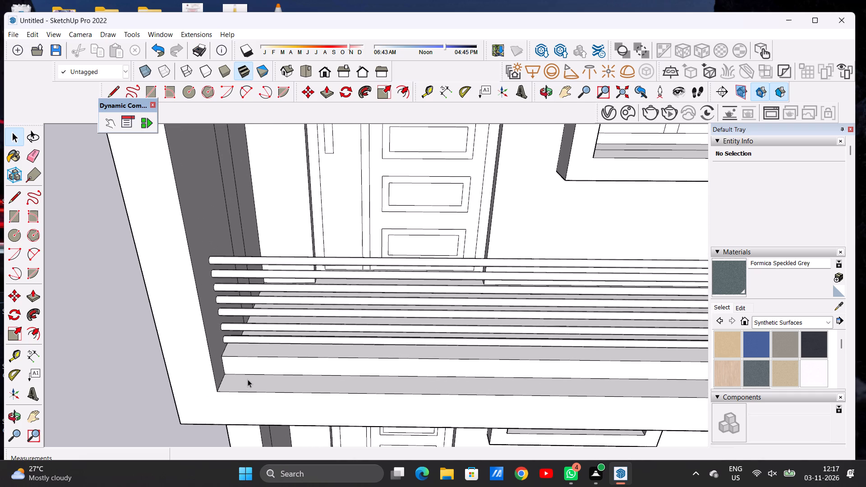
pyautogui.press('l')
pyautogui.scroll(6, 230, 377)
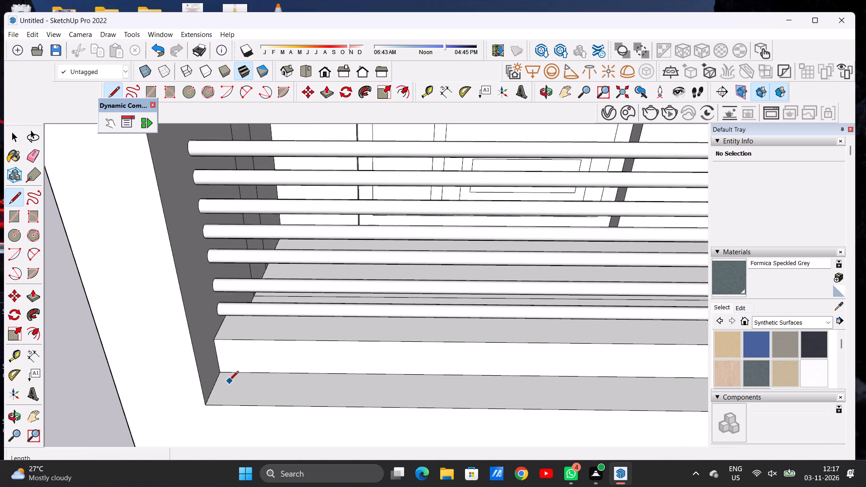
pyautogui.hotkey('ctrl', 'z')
# Draw two lines about 6" long across the ledge outside the low front wall, marking off a rectangle beside the outer side wall.
pyautogui.scroll(6, 231, 396)
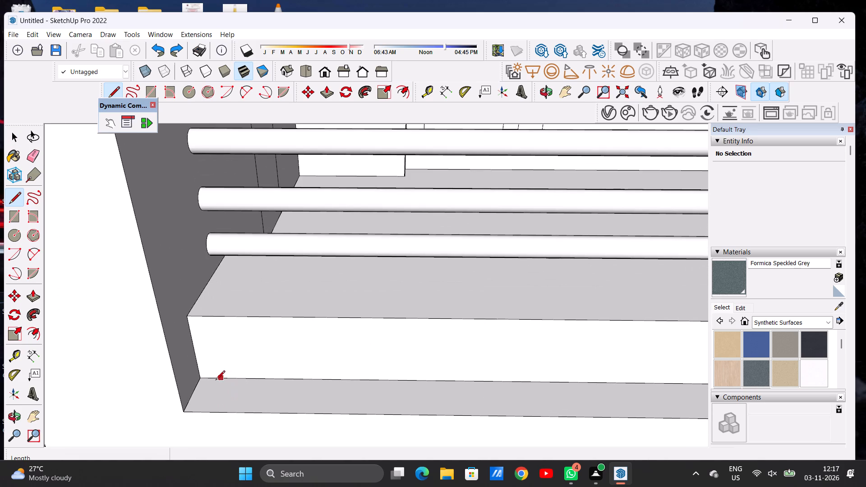
pyautogui.click(221, 380)
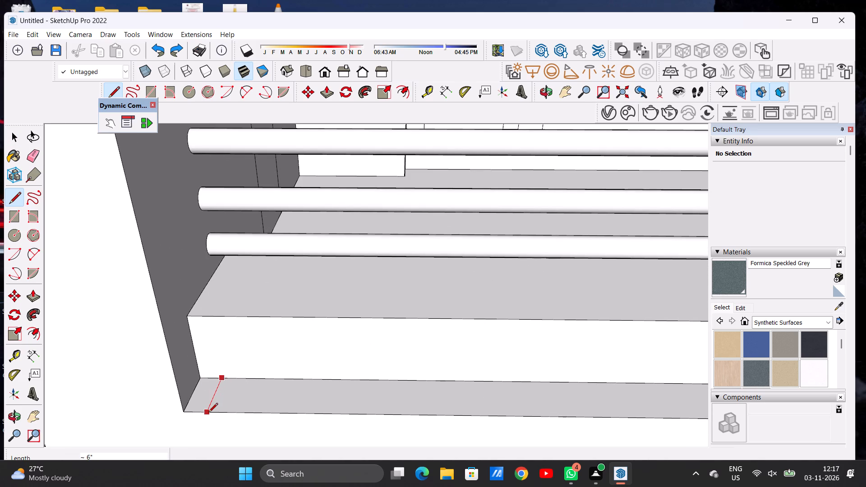
pyautogui.click(208, 413)
pyautogui.scroll(-8, 253, 386)
pyautogui.scroll(1, 256, 386)
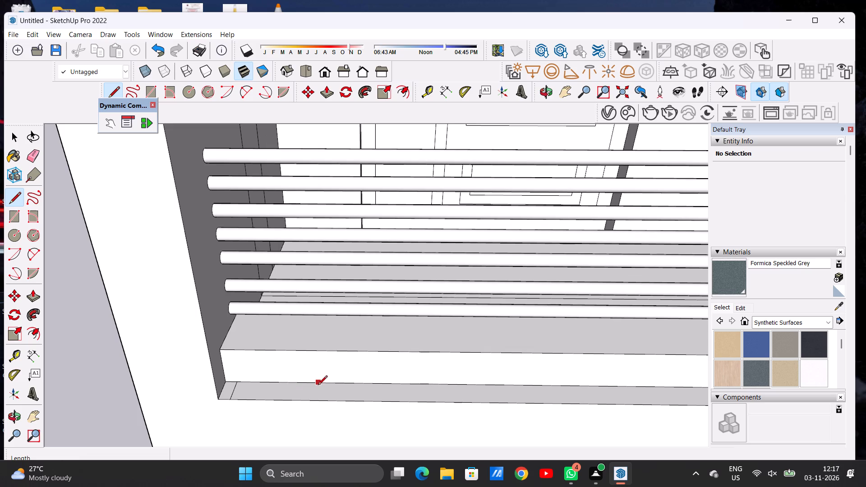
pyautogui.click(338, 385)
pyautogui.click(337, 402)
pyautogui.press('space')
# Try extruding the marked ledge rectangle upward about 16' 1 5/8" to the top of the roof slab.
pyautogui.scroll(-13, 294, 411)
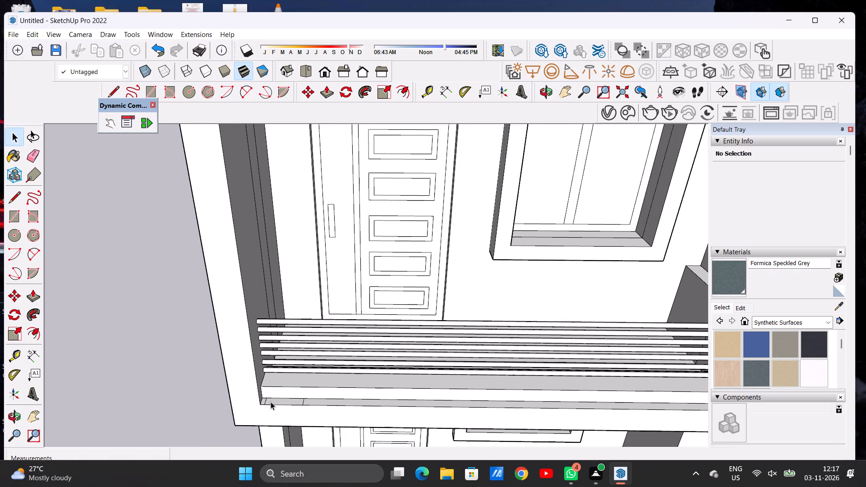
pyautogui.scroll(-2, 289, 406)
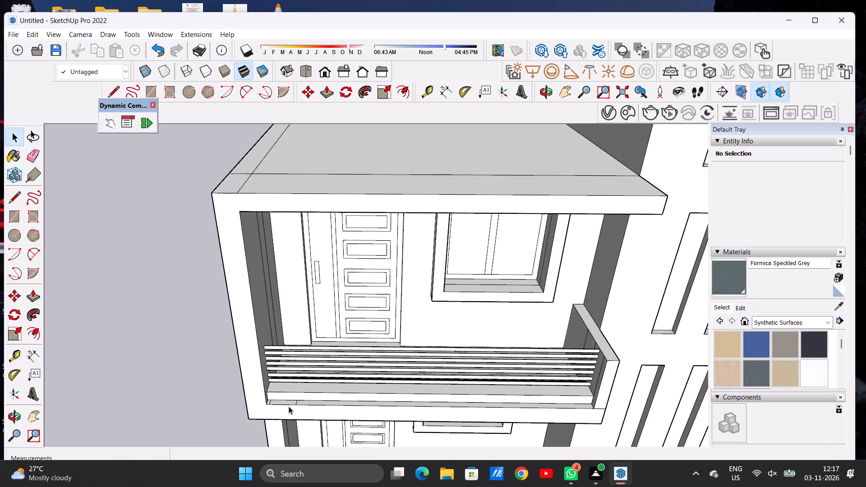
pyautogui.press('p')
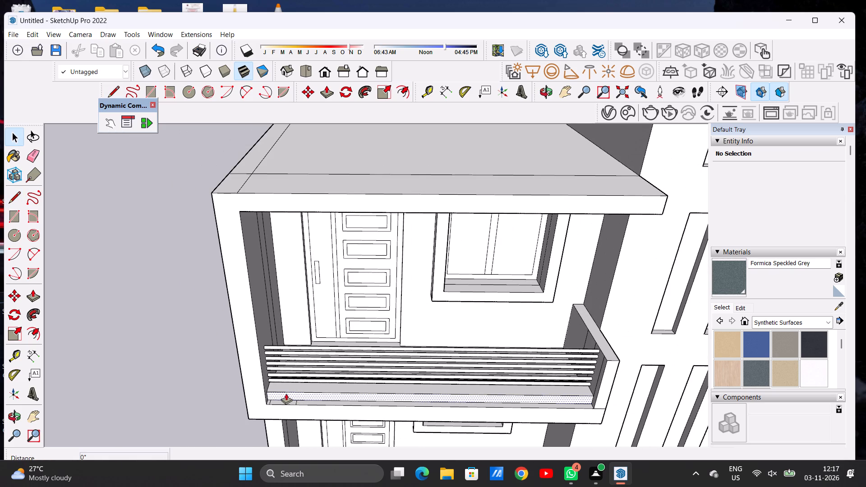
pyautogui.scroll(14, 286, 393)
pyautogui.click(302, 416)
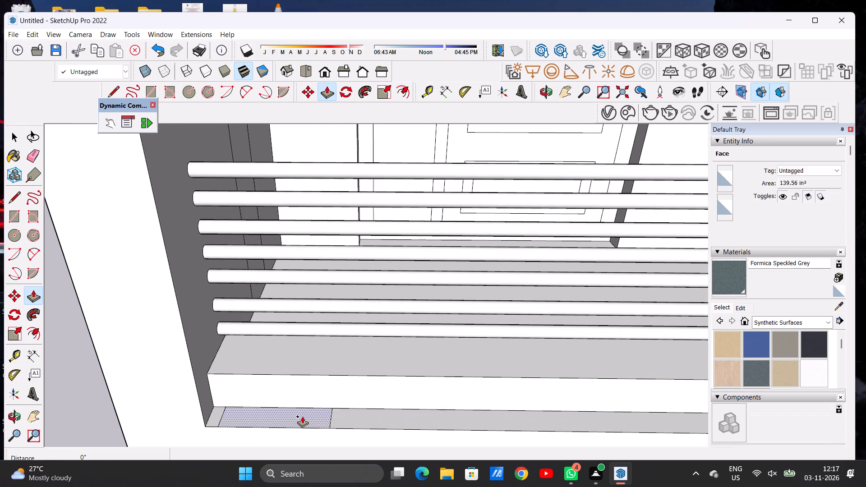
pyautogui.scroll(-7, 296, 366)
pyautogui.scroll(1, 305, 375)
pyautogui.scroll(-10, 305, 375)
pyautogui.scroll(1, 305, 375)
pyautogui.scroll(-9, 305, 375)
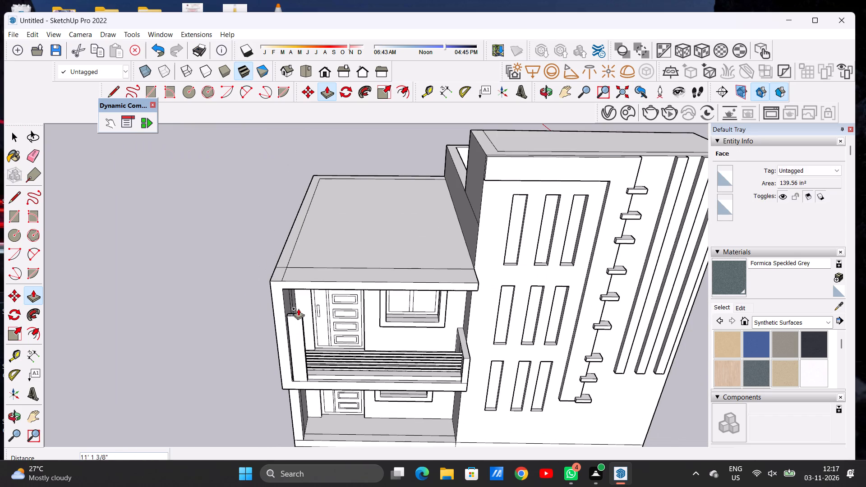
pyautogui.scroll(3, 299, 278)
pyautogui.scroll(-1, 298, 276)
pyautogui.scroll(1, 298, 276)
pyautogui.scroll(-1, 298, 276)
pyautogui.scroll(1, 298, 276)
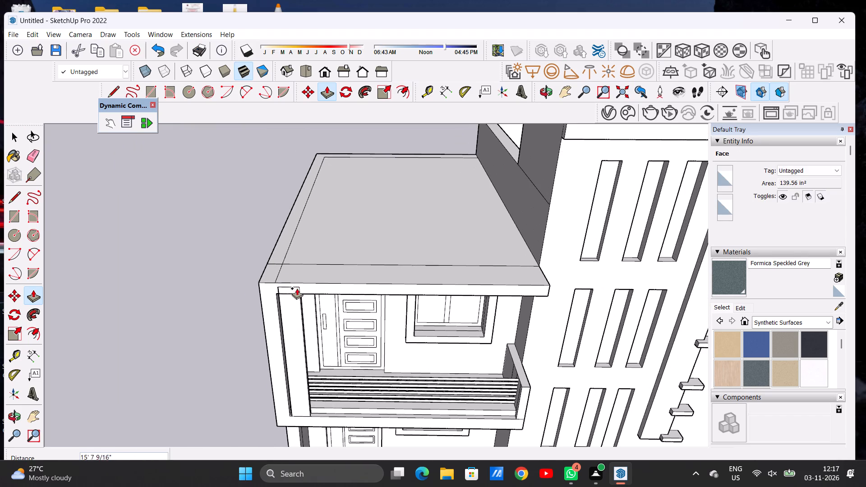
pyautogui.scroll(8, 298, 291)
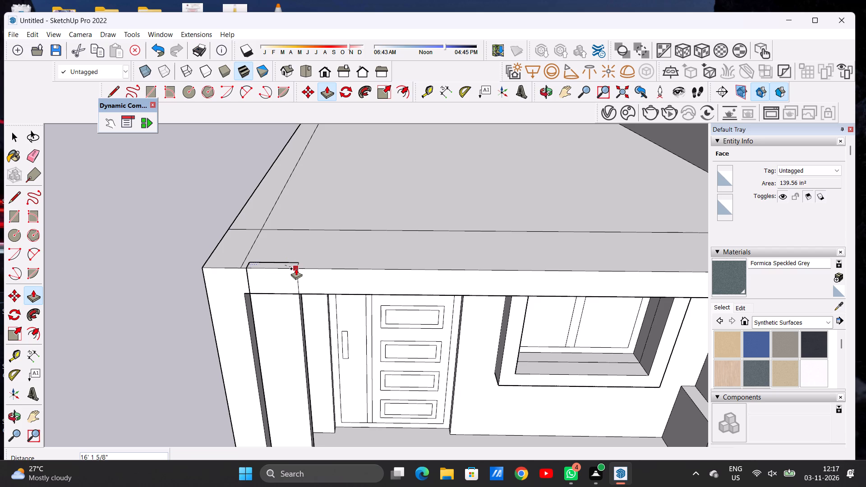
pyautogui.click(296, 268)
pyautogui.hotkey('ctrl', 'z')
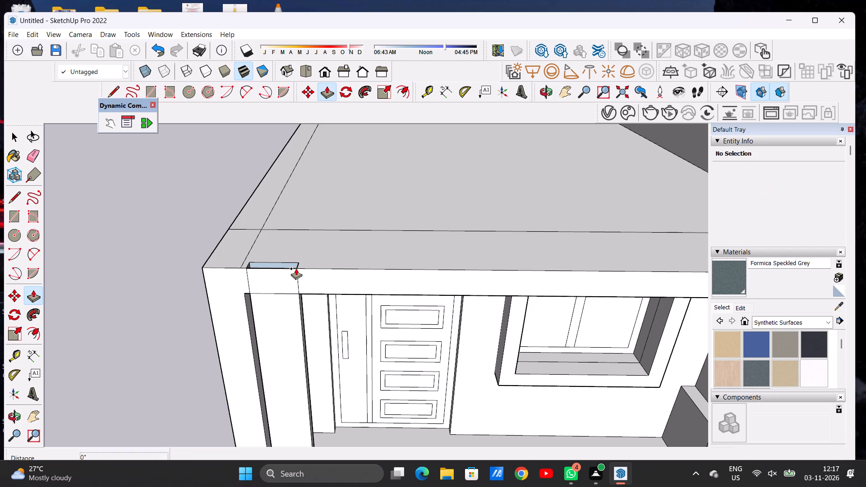
# Extrude the marked ledge rectangle upward about 15' 1/8" to the underside of the roof slab, forming a vertical panel.
pyautogui.scroll(-4, 288, 265)
pyautogui.scroll(7, 296, 394)
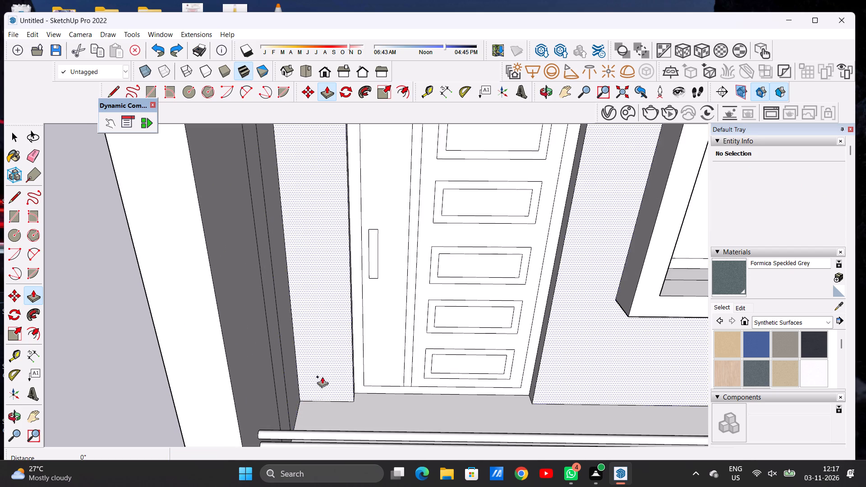
pyautogui.scroll(-9, 322, 367)
pyautogui.scroll(8, 319, 425)
pyautogui.scroll(-1, 319, 434)
pyautogui.scroll(4, 319, 434)
pyautogui.scroll(-1, 319, 434)
pyautogui.scroll(-7, 316, 382)
pyautogui.scroll(11, 322, 417)
pyautogui.scroll(-1, 322, 404)
pyautogui.scroll(1, 322, 404)
pyautogui.click(325, 407)
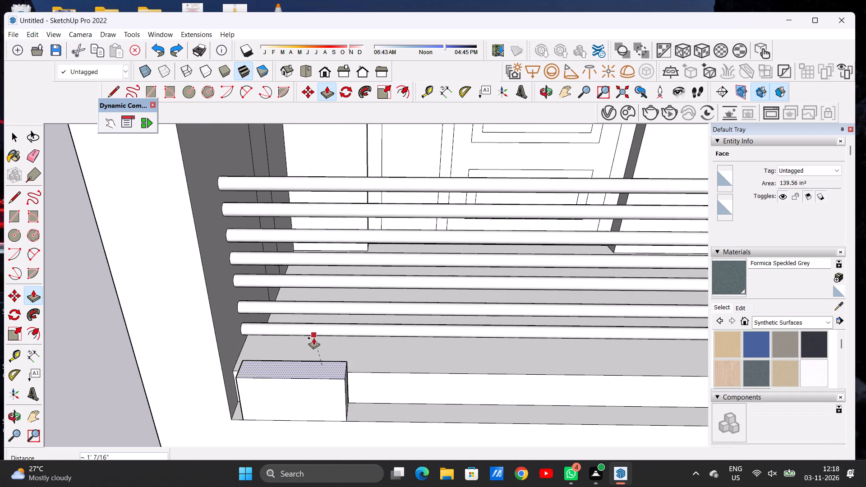
pyautogui.scroll(-20, 318, 372)
pyautogui.scroll(-5, 318, 372)
pyautogui.scroll(7, 316, 299)
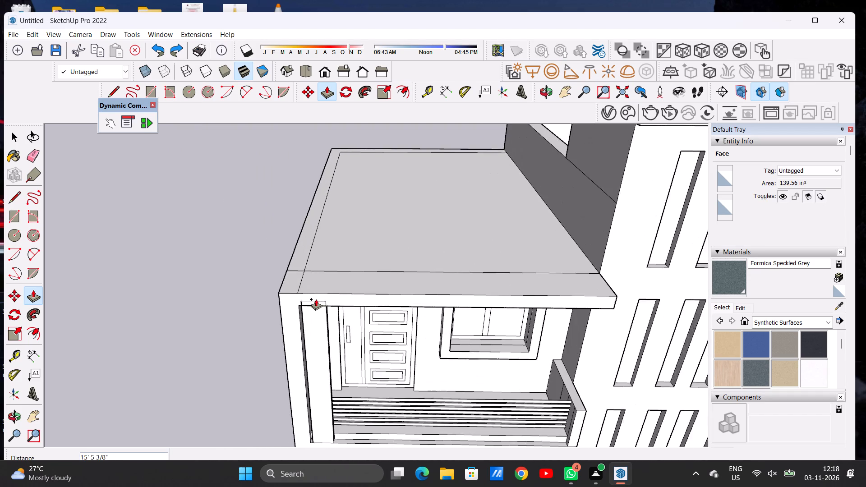
pyautogui.scroll(-1, 316, 299)
pyautogui.scroll(3, 316, 299)
pyautogui.scroll(-2, 316, 299)
pyautogui.scroll(6, 316, 299)
pyautogui.click(278, 314)
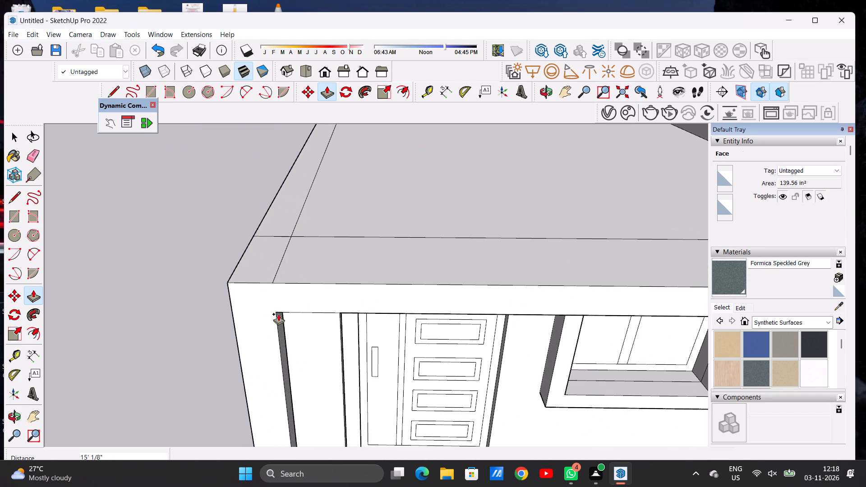
pyautogui.press('space')
pyautogui.scroll(-12, 298, 364)
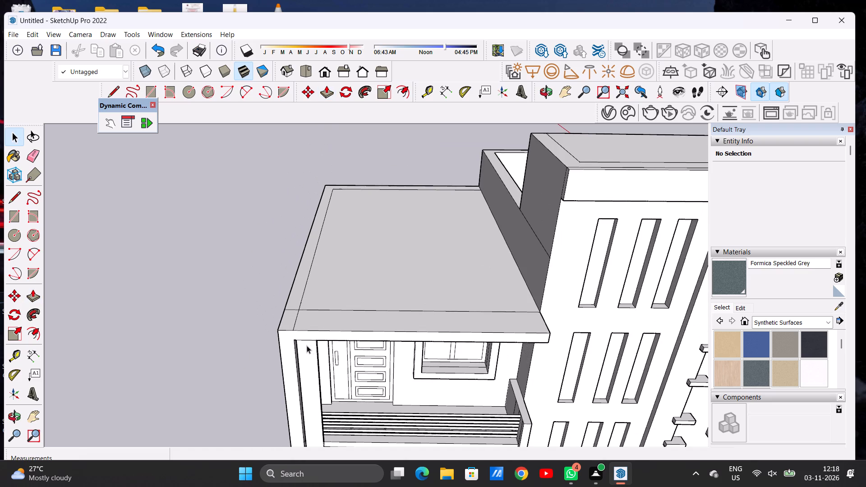
# Widen the vertical panel by extruding its inner side face about 2' 5 1/4" along the balcony front.
pyautogui.press('o')
pyautogui.moveTo(331, 390); pyautogui.dragTo(230, 343)
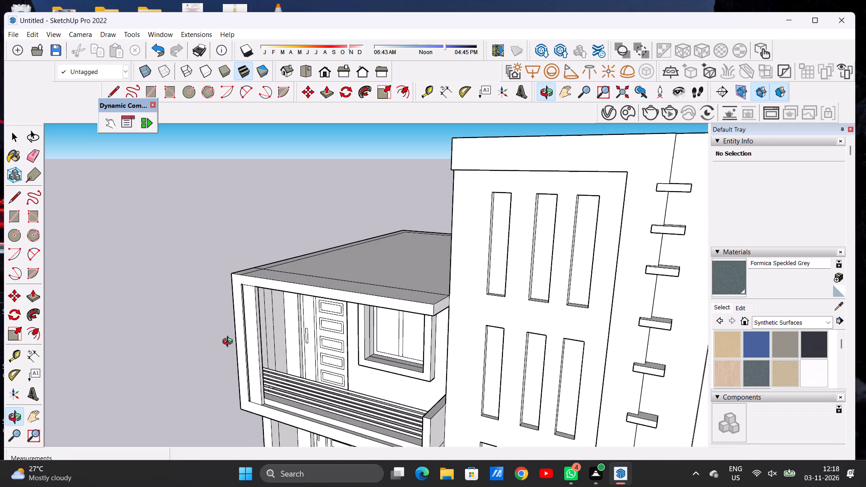
pyautogui.moveTo(230, 343); pyautogui.dragTo(226, 335)
pyautogui.scroll(8, 260, 404)
pyautogui.scroll(-1, 261, 408)
pyautogui.scroll(5, 261, 408)
pyautogui.press('p')
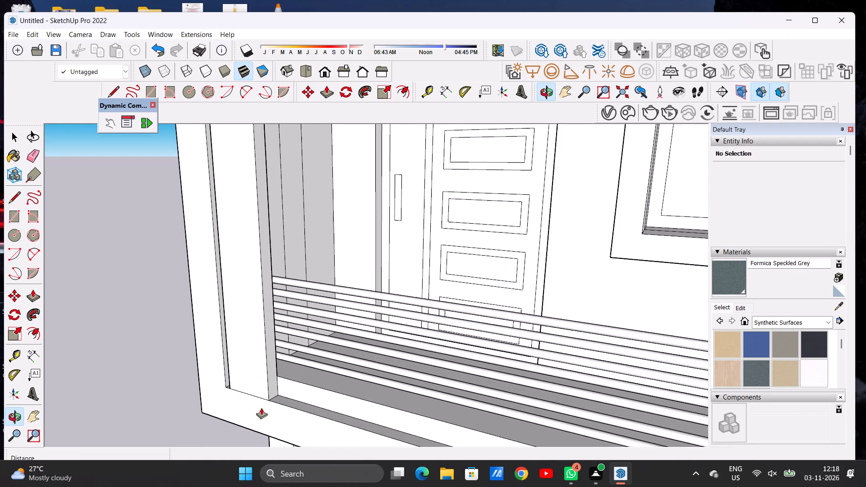
pyautogui.scroll(6, 277, 394)
pyautogui.click(271, 384)
pyautogui.scroll(-13, 298, 400)
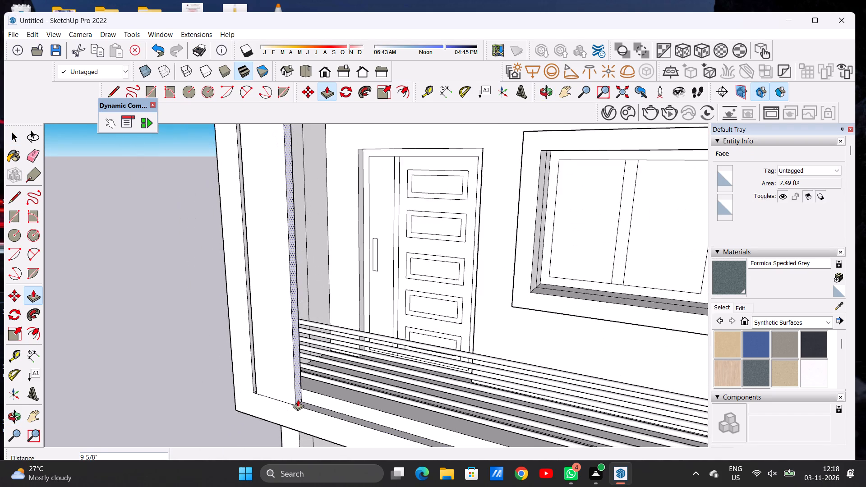
pyautogui.scroll(-3, 298, 400)
pyautogui.scroll(1, 298, 400)
pyautogui.scroll(-2, 298, 400)
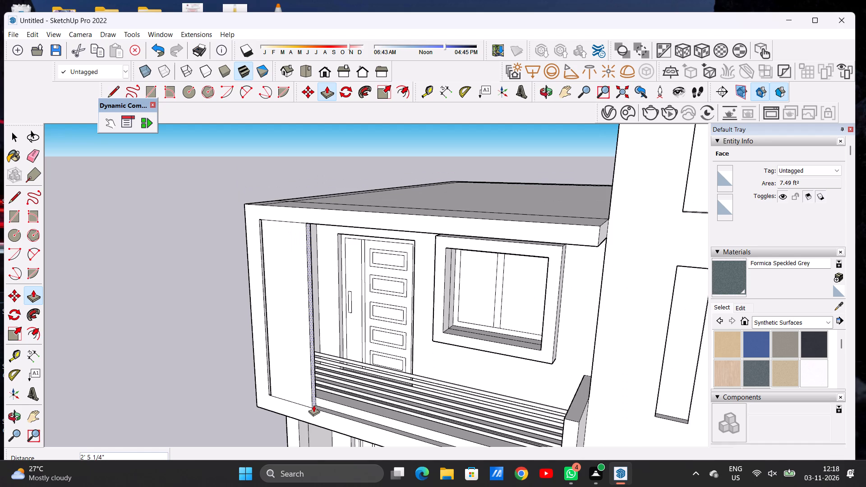
pyautogui.click(313, 405)
pyautogui.press('space')
# Draw a vertical line about 1' 1 1/2" long on the roof slab's front face, from its top edge to the panel's outer top corner.
pyautogui.write('O')
pyautogui.moveTo(299, 374); pyautogui.dragTo(388, 353)
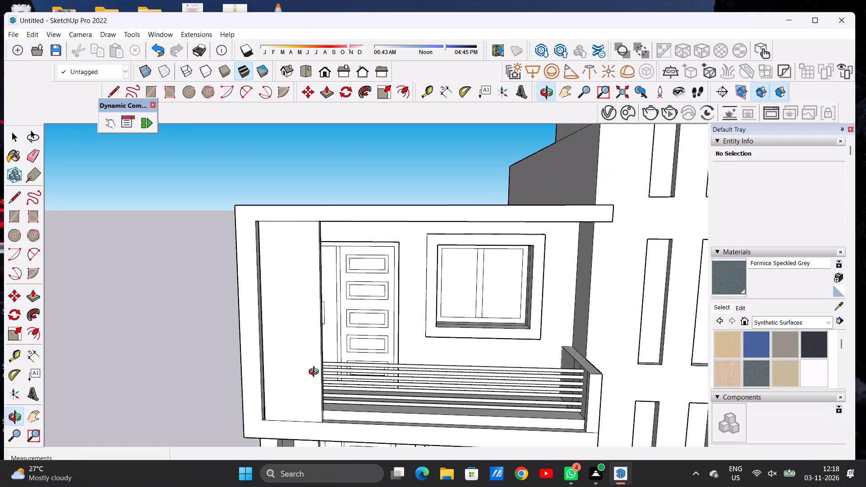
pyautogui.scroll(-7, 302, 371)
pyautogui.moveTo(305, 372); pyautogui.dragTo(332, 353)
pyautogui.moveTo(334, 353); pyautogui.dragTo(326, 401)
pyautogui.scroll(7, 298, 307)
pyautogui.moveTo(314, 314); pyautogui.dragTo(281, 334)
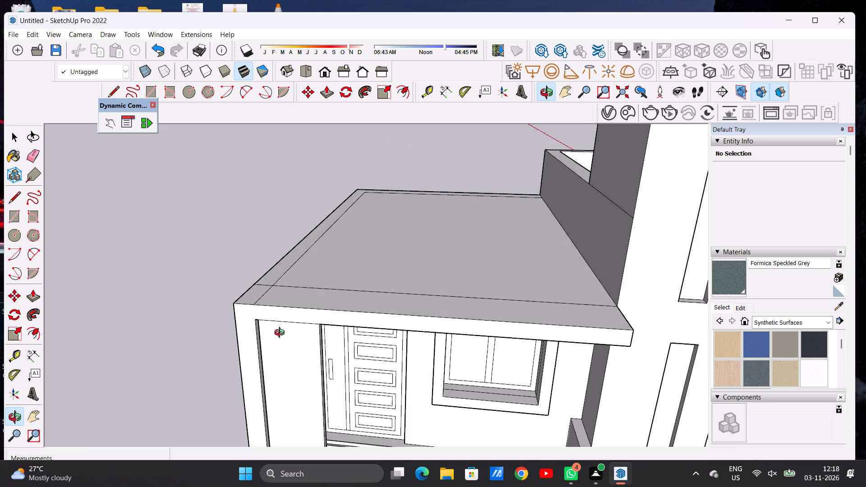
pyautogui.moveTo(281, 334); pyautogui.dragTo(285, 371)
pyautogui.scroll(4, 262, 345)
pyautogui.scroll(-1, 261, 340)
pyautogui.scroll(3, 261, 340)
pyautogui.moveTo(278, 345); pyautogui.dragTo(300, 327)
pyautogui.press('l')
pyautogui.scroll(1, 288, 328)
pyautogui.scroll(-1, 288, 328)
pyautogui.scroll(3, 288, 328)
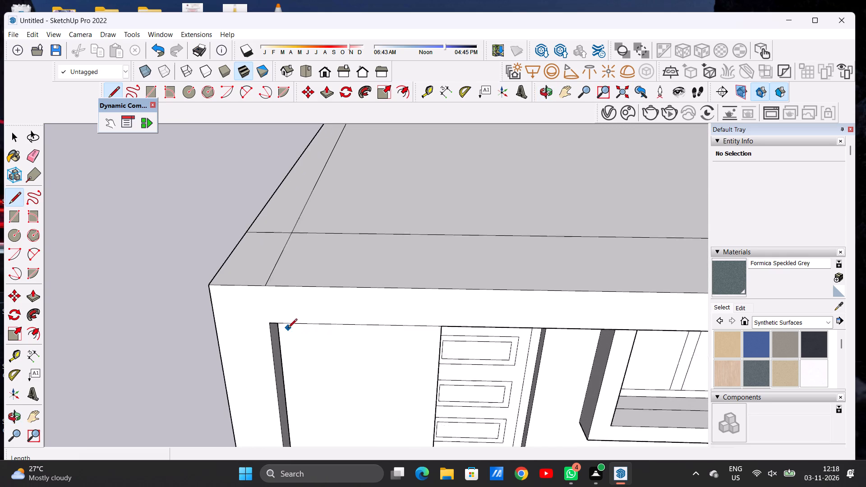
pyautogui.scroll(1, 288, 329)
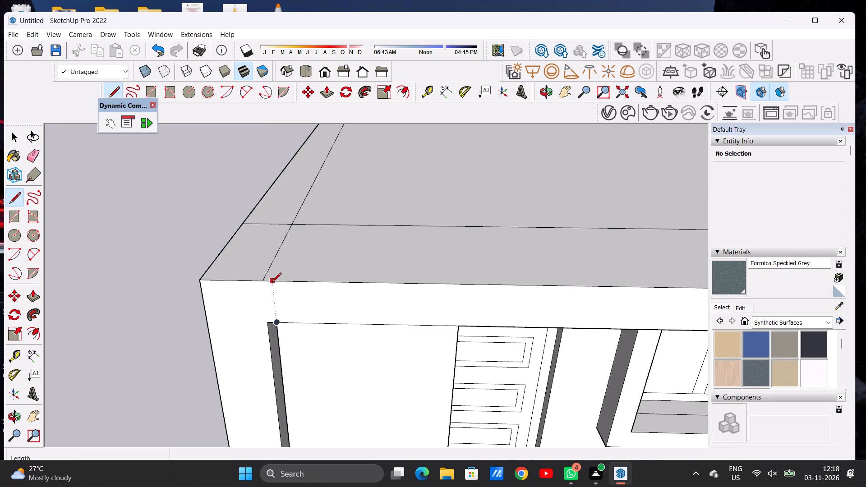
pyautogui.click(273, 283)
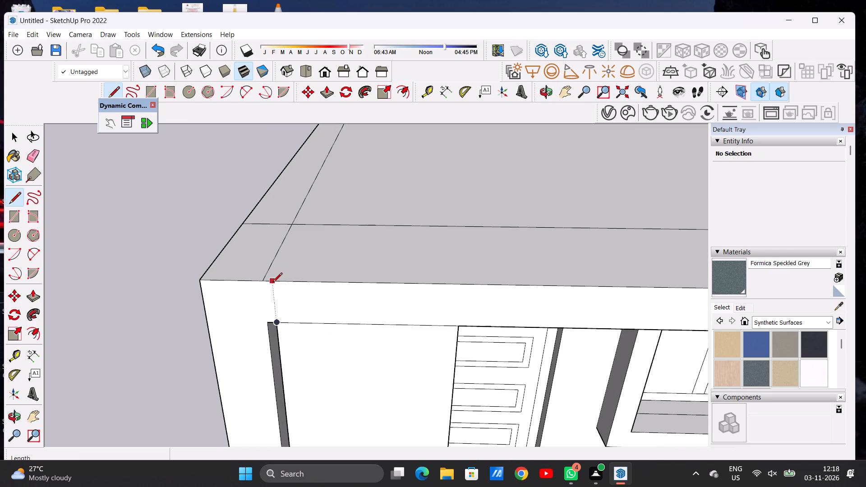
pyautogui.click(271, 284)
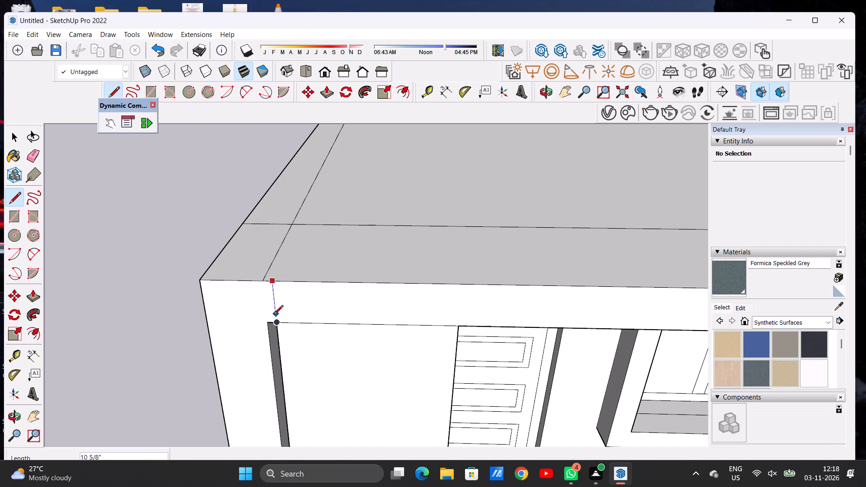
pyautogui.click(277, 325)
# Draw a vertical line about 1' 1 1/2" long on the roof slab's front face, from the panel's inner top corner to the slab's top edge.
pyautogui.click(459, 329)
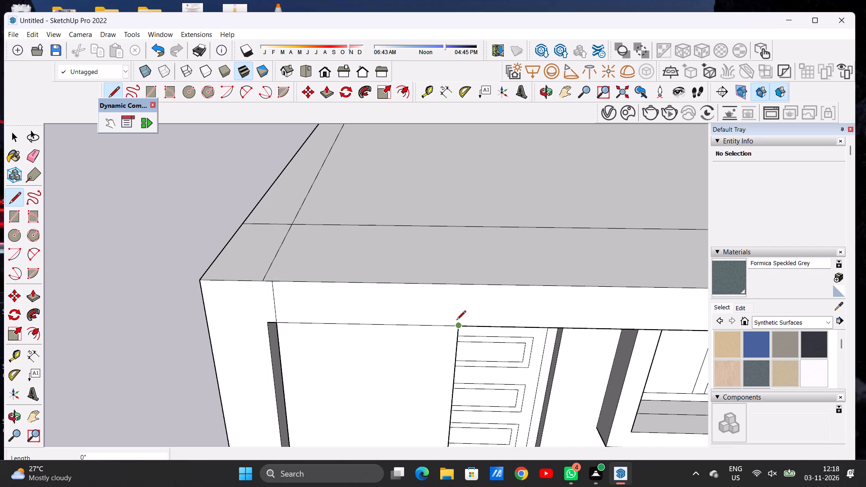
pyautogui.click(459, 285)
pyautogui.press('space')
# Extrude the vertical panel's front face outward about 5 13/16" beyond the roof slab and balcony ledge.
pyautogui.scroll(-15, 392, 291)
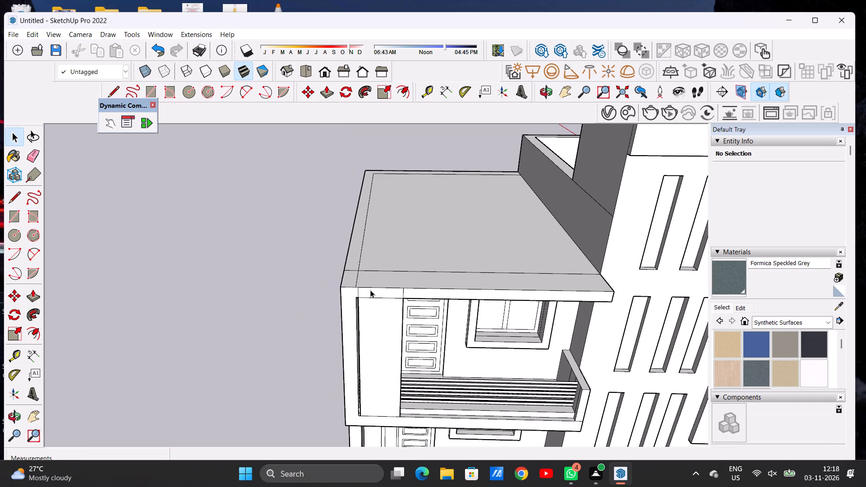
pyautogui.scroll(-1, 323, 284)
pyautogui.scroll(4, 372, 344)
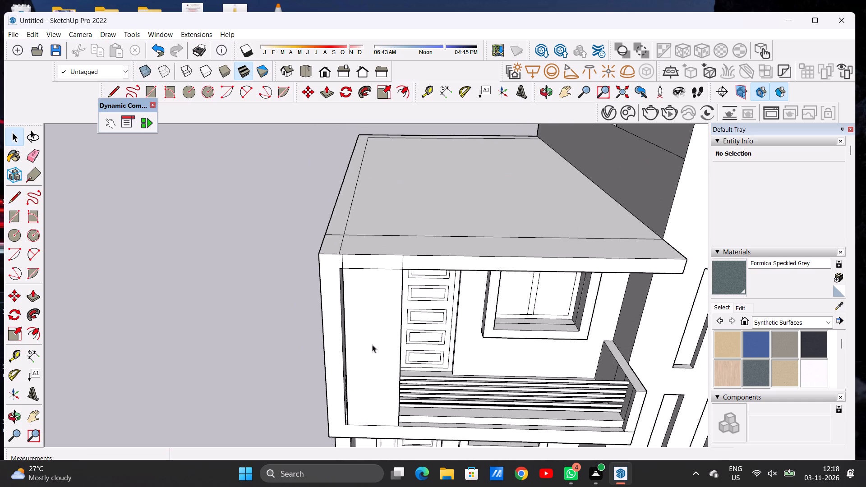
pyautogui.press('o')
pyautogui.moveTo(388, 358); pyautogui.dragTo(263, 347)
pyautogui.scroll(1, 345, 412)
pyautogui.scroll(-3, 341, 358)
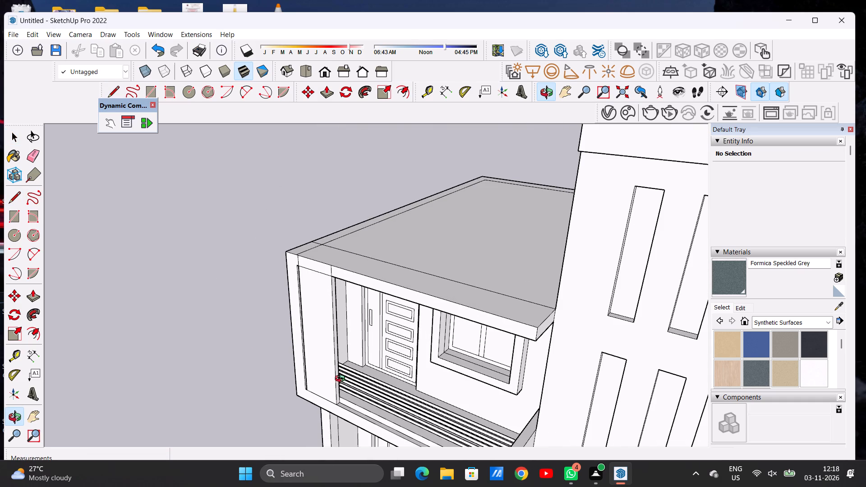
pyautogui.scroll(6, 341, 422)
pyautogui.press('p')
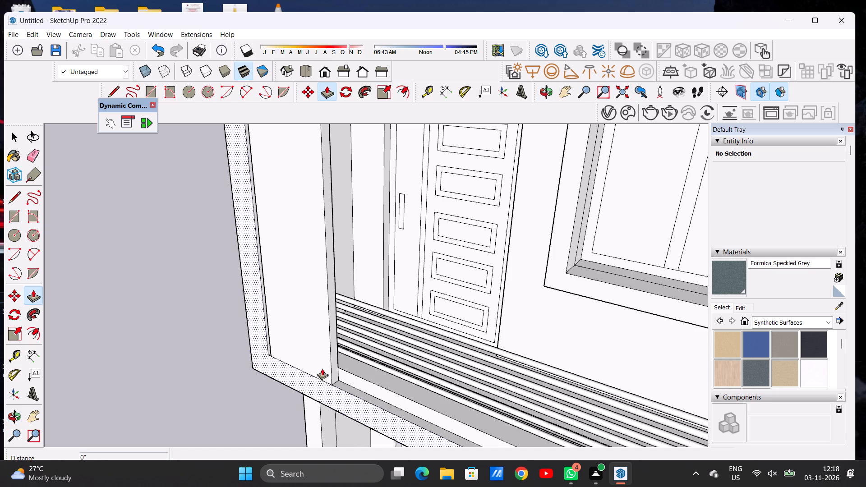
pyautogui.click(323, 368)
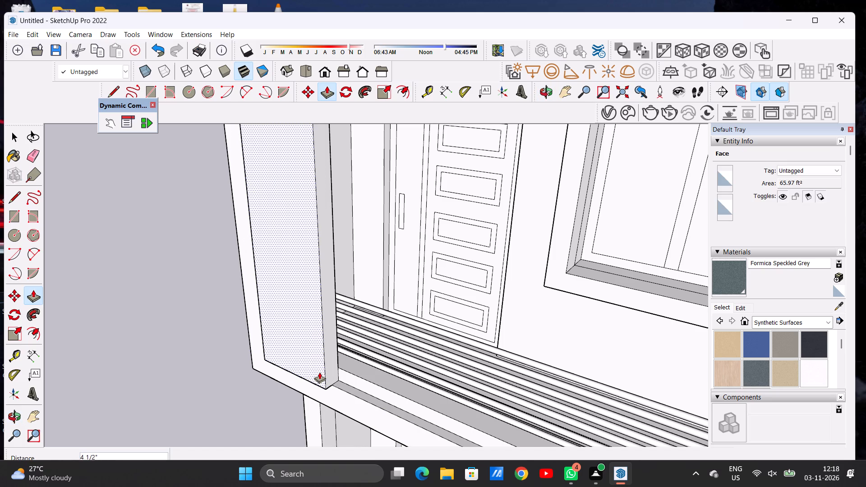
pyautogui.click(318, 373)
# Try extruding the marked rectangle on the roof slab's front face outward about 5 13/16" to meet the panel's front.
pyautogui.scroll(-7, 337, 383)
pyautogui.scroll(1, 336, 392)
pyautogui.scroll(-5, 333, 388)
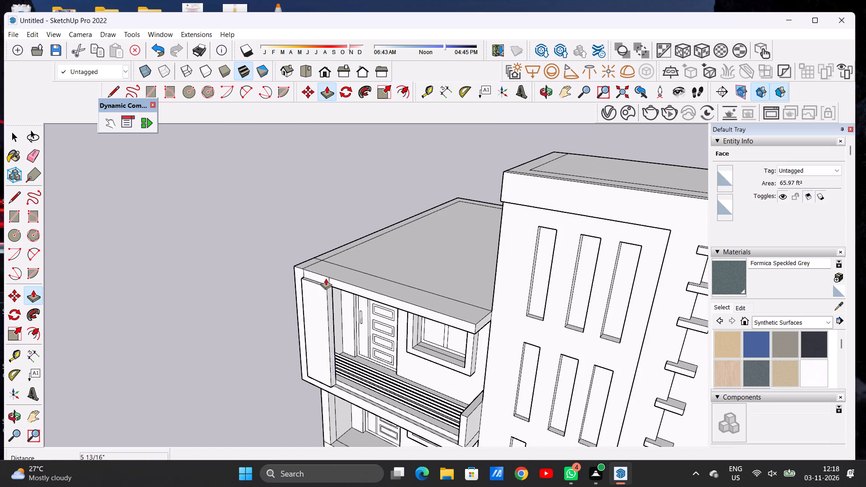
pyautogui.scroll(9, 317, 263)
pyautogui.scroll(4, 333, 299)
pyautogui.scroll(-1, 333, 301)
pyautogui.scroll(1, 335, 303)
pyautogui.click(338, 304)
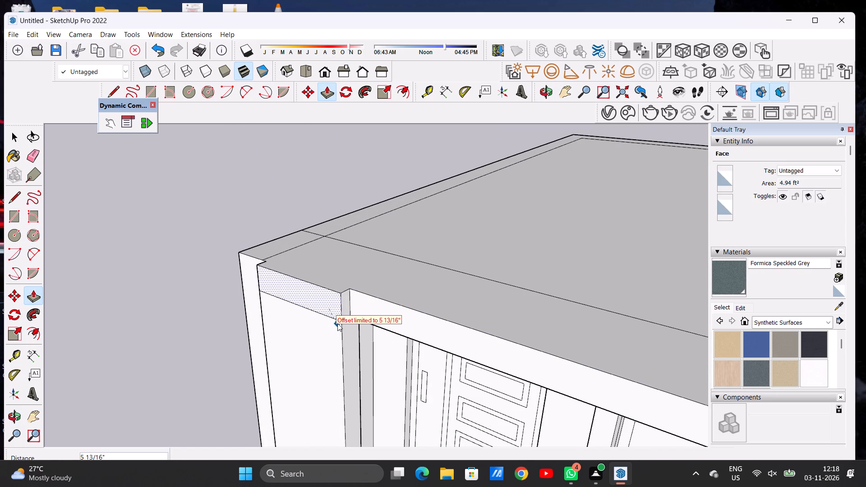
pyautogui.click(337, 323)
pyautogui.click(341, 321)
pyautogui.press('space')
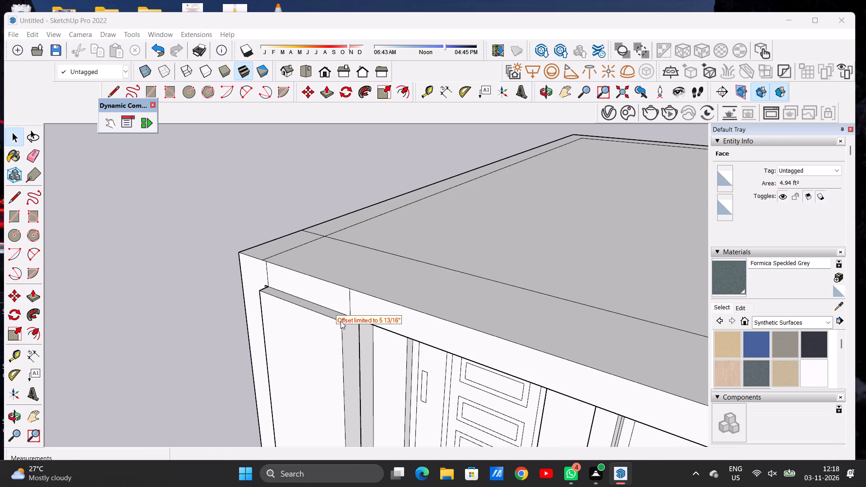
# Extrude the marked rectangle above the panel outward about 5 13/16", flush with the panel's front face.
pyautogui.press('p')
pyautogui.scroll(7, 341, 310)
pyautogui.click(345, 305)
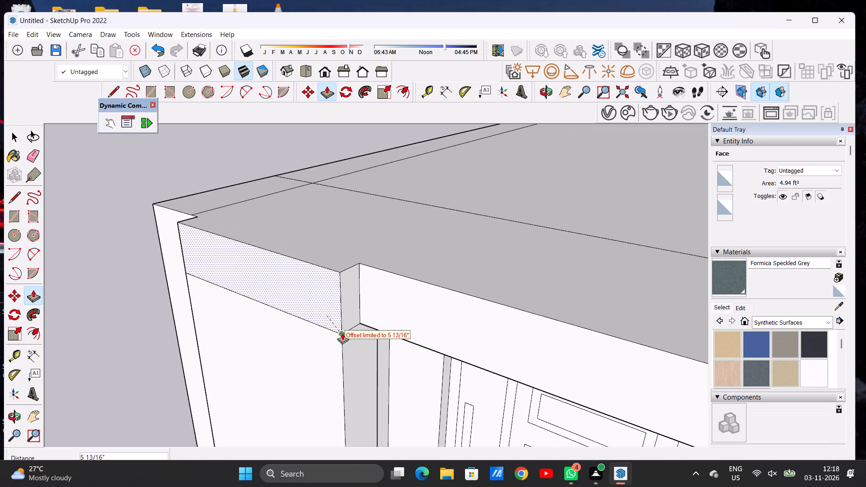
pyautogui.click(342, 337)
pyautogui.press('space')
# Draw a line about 4' 4 3/4" long across the roof top, separating the panel's projecting top from the slab along its front edge.
pyautogui.scroll(-12, 345, 322)
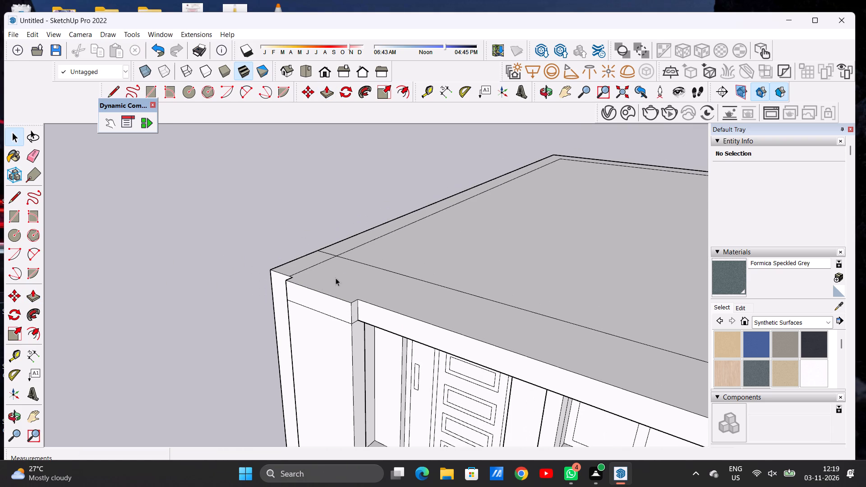
pyautogui.press('o')
pyautogui.moveTo(336, 280); pyautogui.dragTo(338, 331)
pyautogui.press('l')
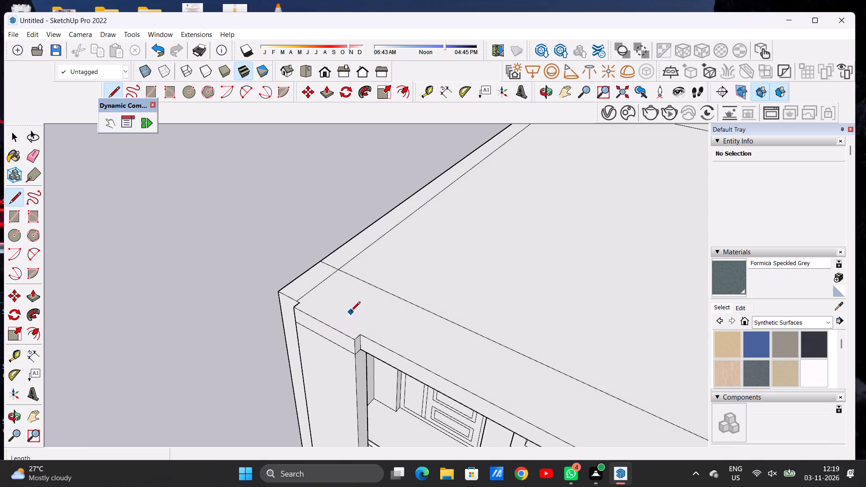
pyautogui.scroll(1, 359, 322)
pyautogui.scroll(-1, 359, 322)
pyautogui.scroll(3, 360, 323)
pyautogui.click(358, 340)
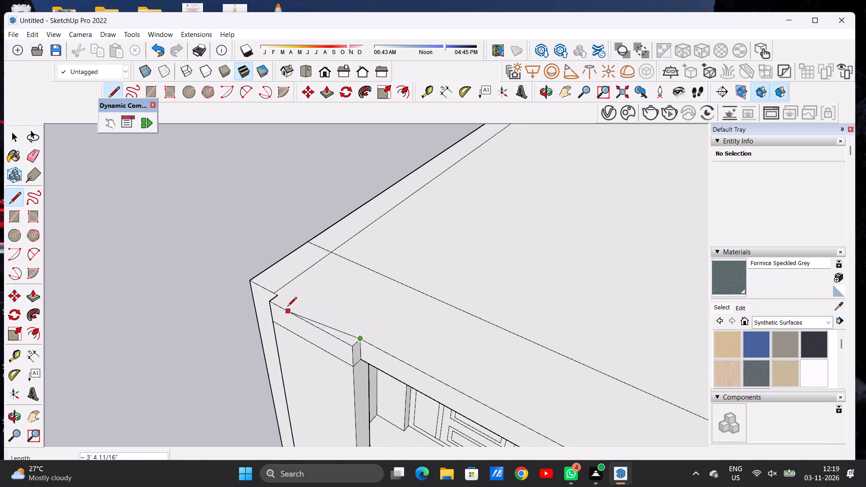
pyautogui.scroll(9, 280, 294)
pyautogui.scroll(-1, 280, 294)
pyautogui.scroll(1, 280, 294)
pyautogui.scroll(-1, 280, 294)
pyautogui.scroll(3, 280, 294)
pyautogui.click(270, 297)
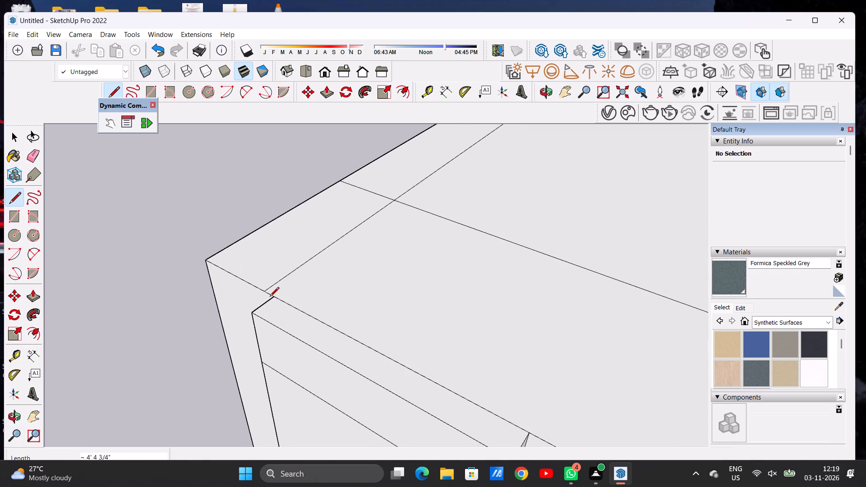
pyautogui.press('space')
# Erase the horizontal seam line between the vertical panel and the extruded slab section above it.
pyautogui.scroll(-15, 294, 323)
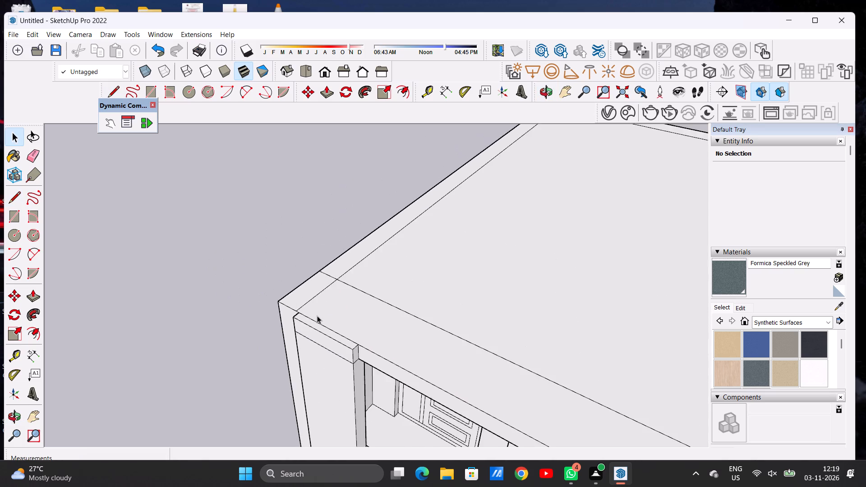
pyautogui.scroll(-9, 317, 316)
pyautogui.press('o')
pyautogui.moveTo(334, 349); pyautogui.dragTo(415, 240)
pyautogui.scroll(-9, 387, 321)
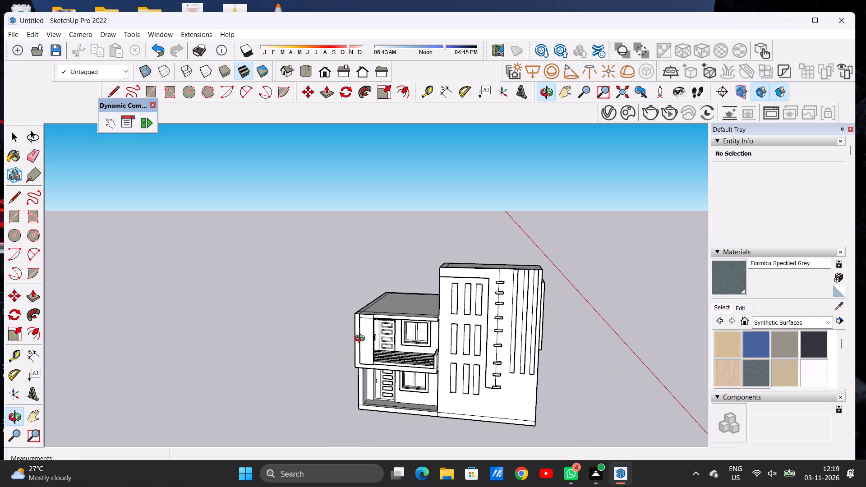
pyautogui.moveTo(365, 336); pyautogui.dragTo(377, 317)
pyautogui.scroll(3, 368, 331)
pyautogui.scroll(-1, 368, 331)
pyautogui.scroll(4, 368, 331)
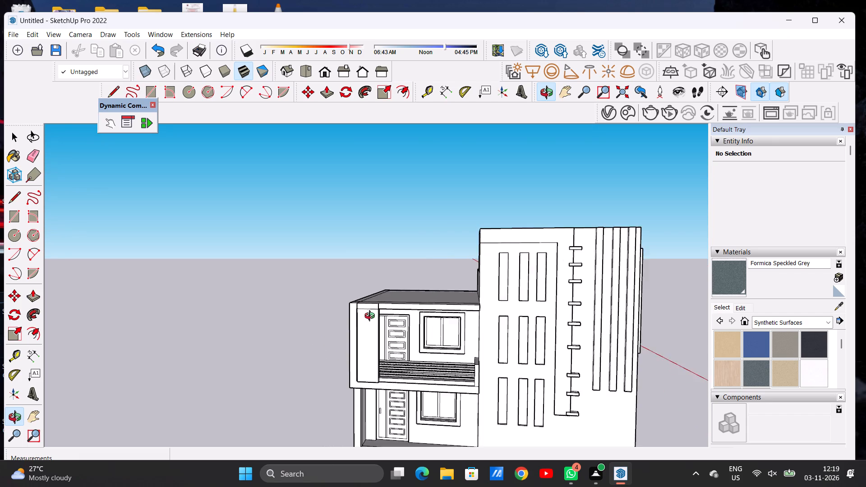
pyautogui.scroll(5, 372, 317)
pyautogui.scroll(-1, 371, 313)
pyautogui.scroll(7, 371, 313)
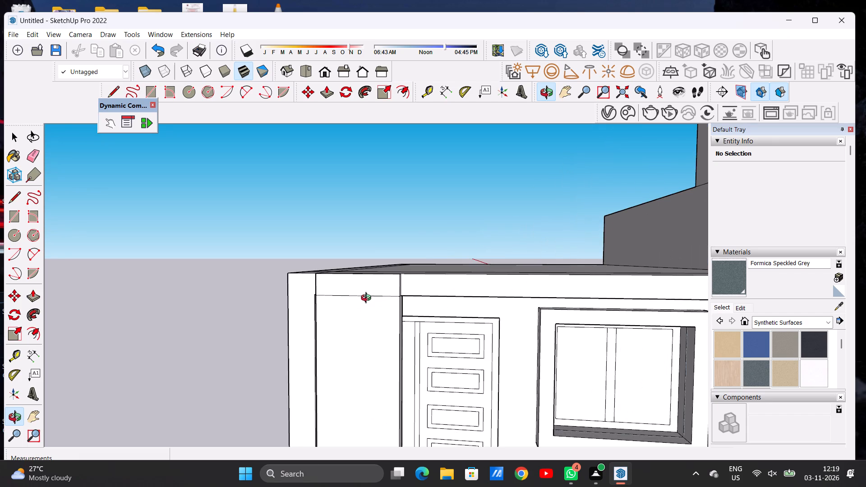
pyautogui.press('e')
pyautogui.moveTo(367, 298); pyautogui.dragTo(367, 303)
pyautogui.click(367, 295)
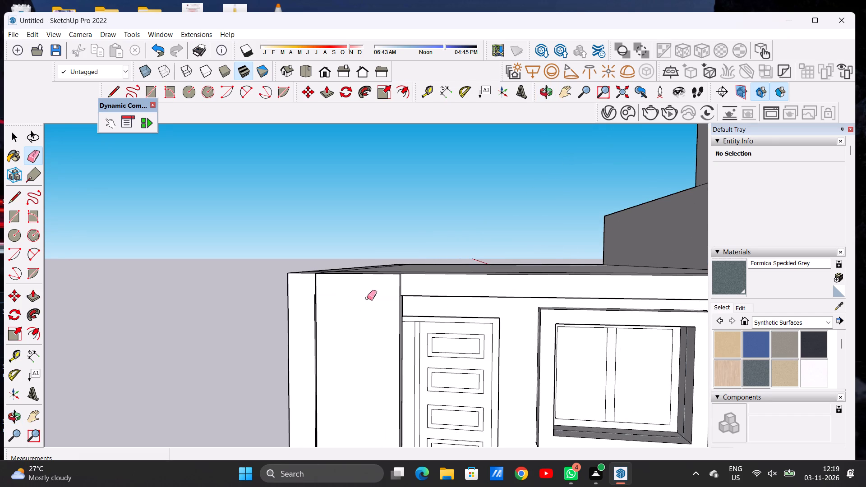
pyautogui.press('space')
# Draw a line about 24' 8 1/4" long across the roof's front strip, parallel to its front edge, from the inner border line to the opposite side edge.
pyautogui.scroll(-18, 347, 340)
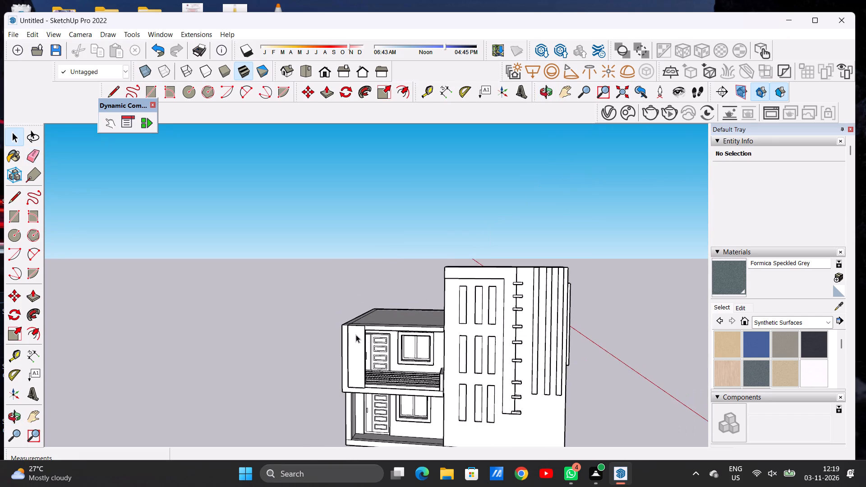
pyautogui.scroll(-1, 357, 334)
pyautogui.scroll(6, 357, 334)
pyautogui.scroll(-1, 373, 320)
pyautogui.scroll(4, 373, 320)
pyautogui.press('o')
pyautogui.moveTo(372, 312); pyautogui.dragTo(384, 377)
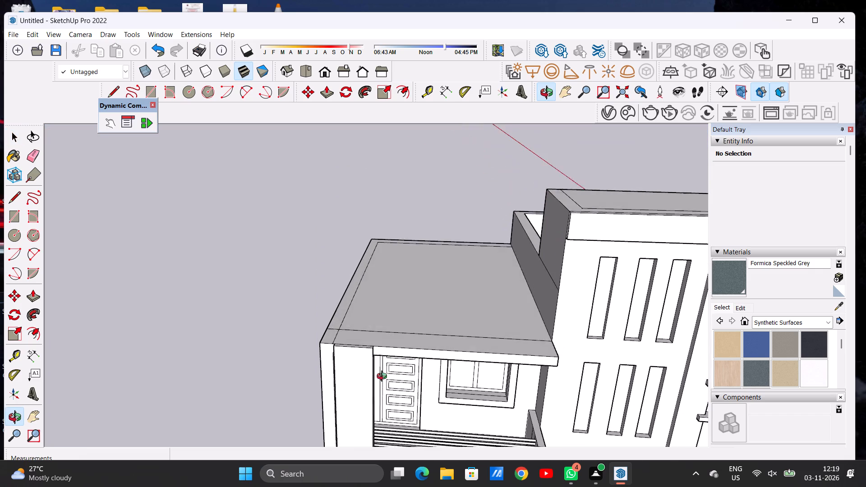
pyautogui.moveTo(384, 377); pyautogui.dragTo(395, 387)
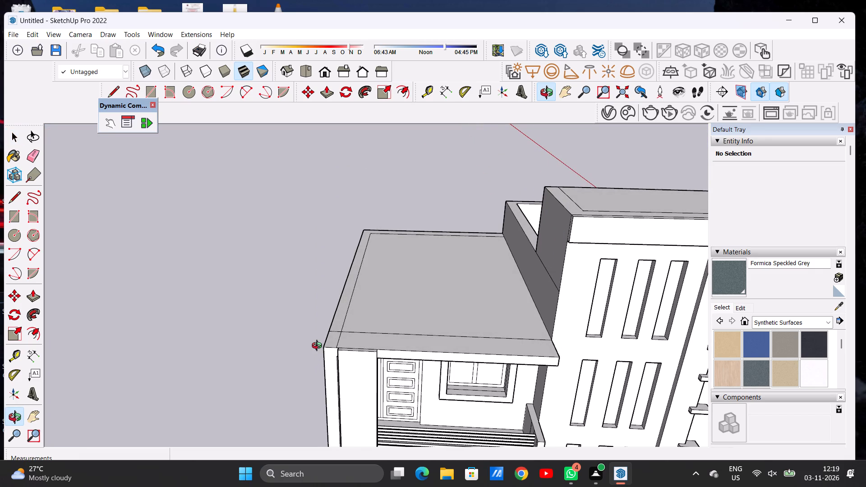
pyautogui.scroll(-1, 319, 347)
pyautogui.scroll(6, 380, 349)
pyautogui.moveTo(370, 335); pyautogui.dragTo(373, 368)
pyautogui.click(373, 368)
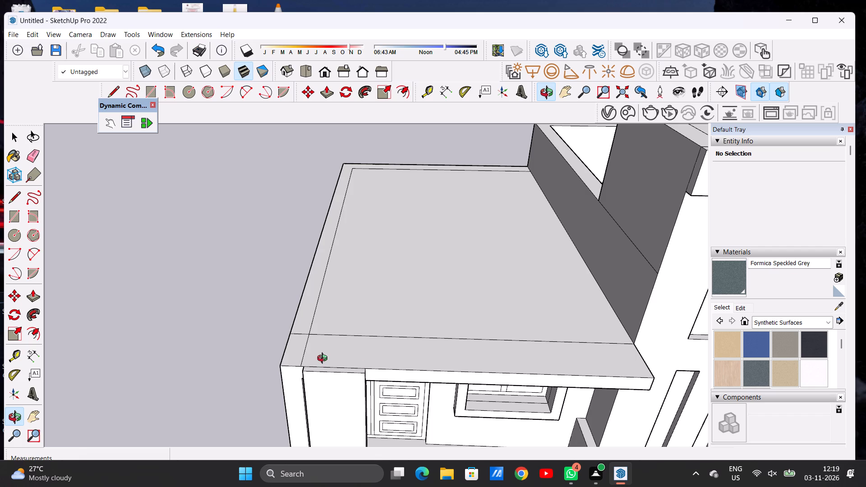
pyautogui.press('l')
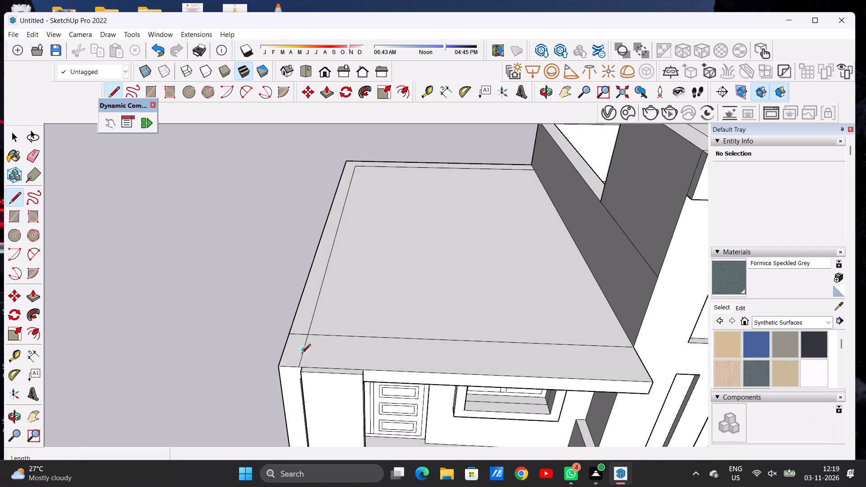
pyautogui.scroll(5, 313, 357)
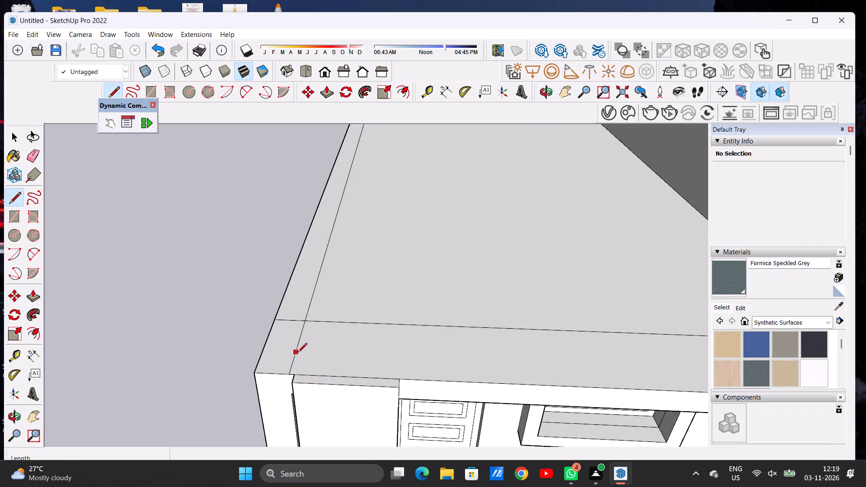
pyautogui.click(298, 353)
pyautogui.scroll(-9, 332, 351)
pyautogui.scroll(5, 539, 355)
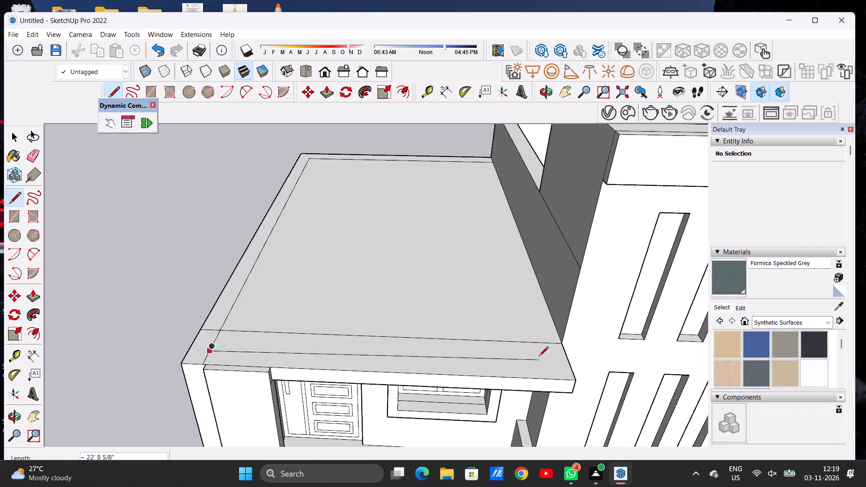
pyautogui.scroll(7, 539, 357)
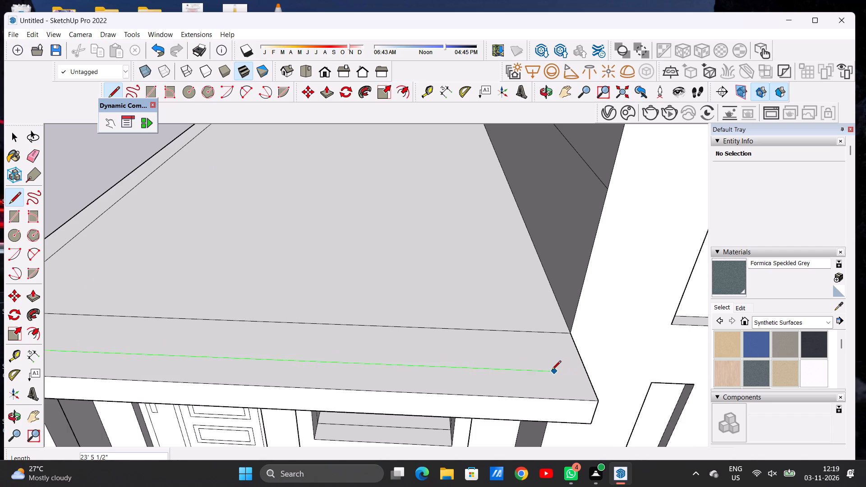
pyautogui.click(586, 370)
pyautogui.press('space')
# Examine the extension roof's border lines and its junction with the main building from several angles.
pyautogui.scroll(-14, 517, 368)
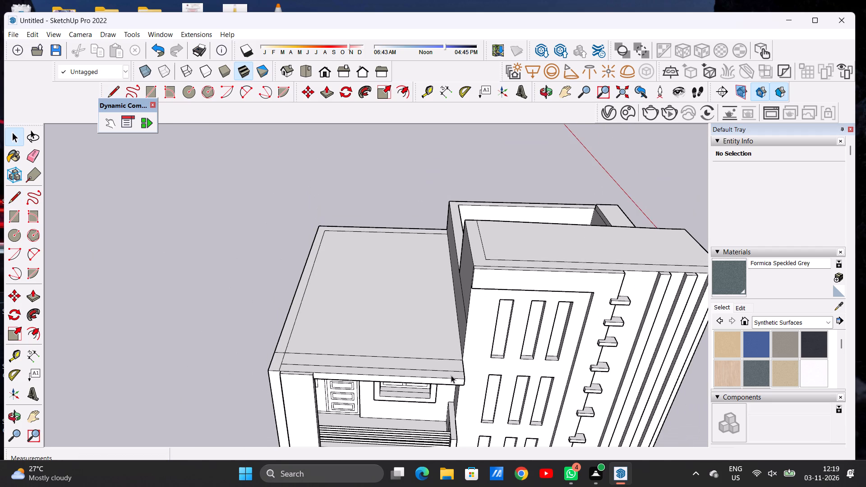
pyautogui.press('o')
pyautogui.moveTo(457, 386); pyautogui.dragTo(430, 386)
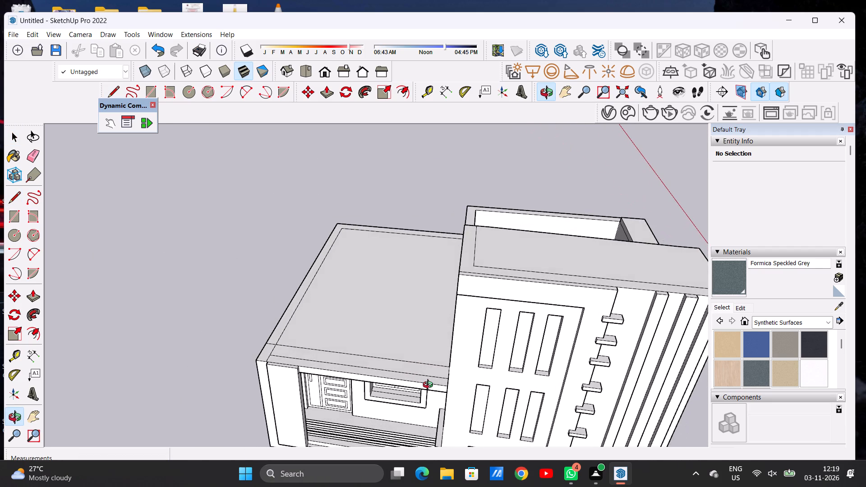
pyautogui.moveTo(430, 386); pyautogui.dragTo(479, 385)
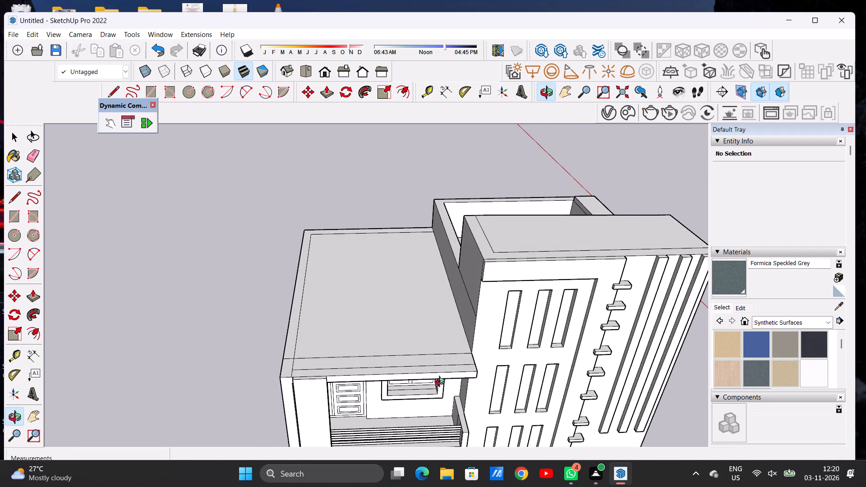
pyautogui.scroll(-5, 441, 382)
pyautogui.scroll(13, 382, 368)
pyautogui.moveTo(434, 382); pyautogui.dragTo(443, 377)
pyautogui.scroll(-8, 433, 379)
pyautogui.scroll(8, 377, 377)
pyautogui.scroll(-6, 345, 384)
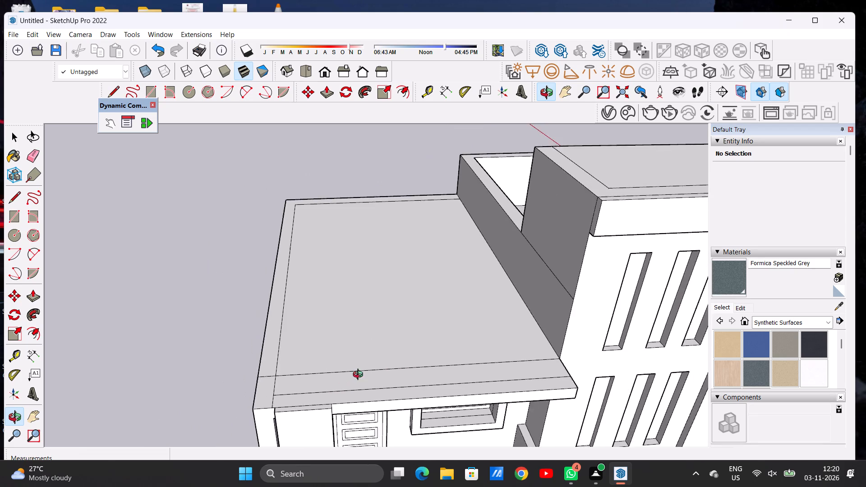
pyautogui.scroll(-2, 360, 376)
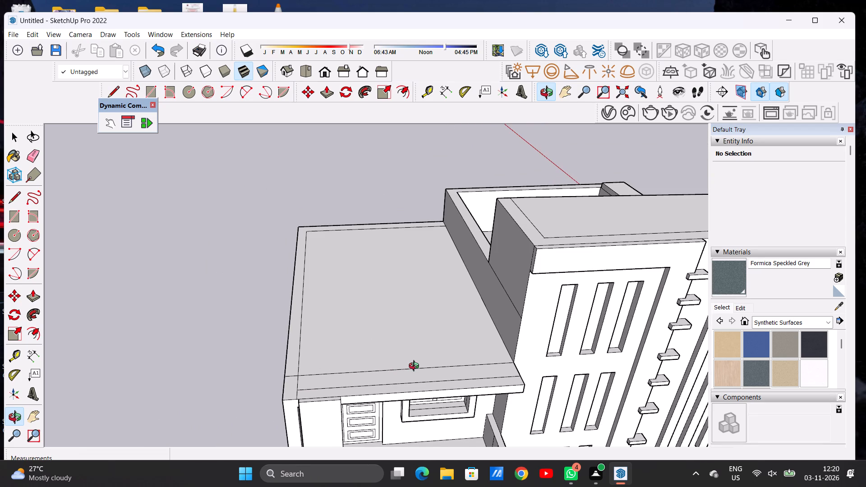
pyautogui.scroll(-4, 417, 367)
pyautogui.moveTo(428, 381); pyautogui.dragTo(410, 373)
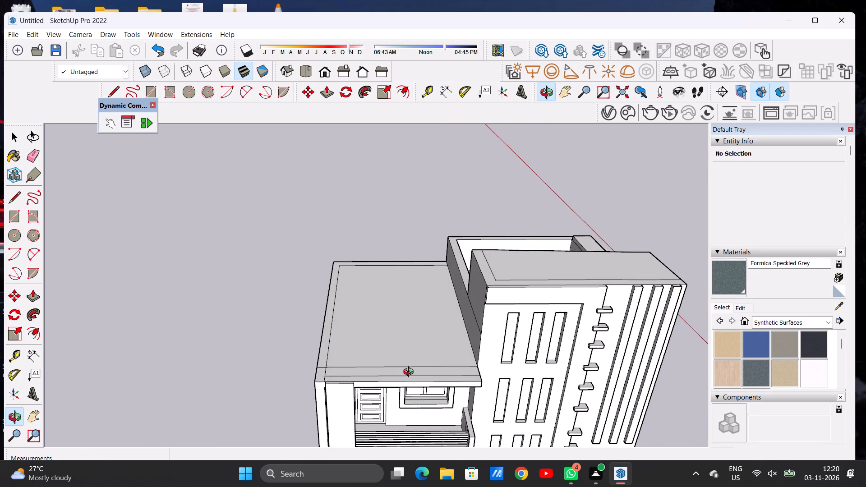
pyautogui.scroll(-3, 402, 369)
pyautogui.scroll(3, 454, 372)
pyautogui.scroll(-1, 455, 377)
pyautogui.scroll(9, 455, 377)
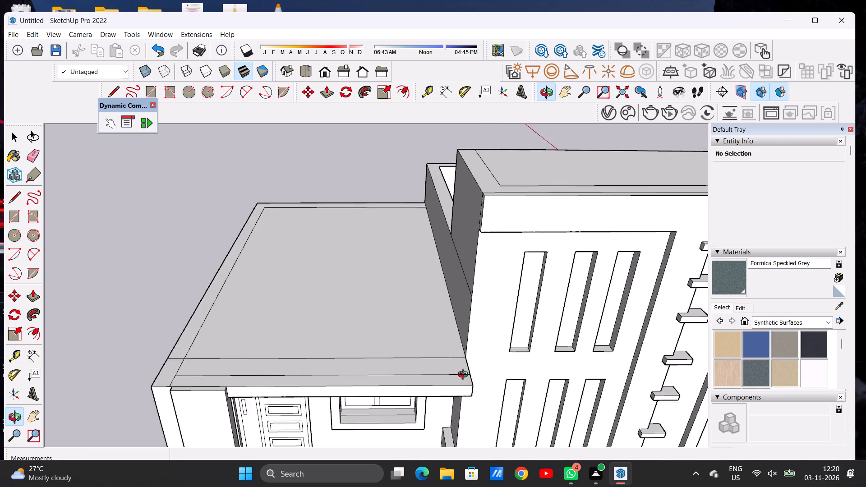
# Draw a line about 2' 4 1/16" long across the extension roof's front strip, near the end beside the main building.
pyautogui.scroll(6, 465, 376)
pyautogui.press('l')
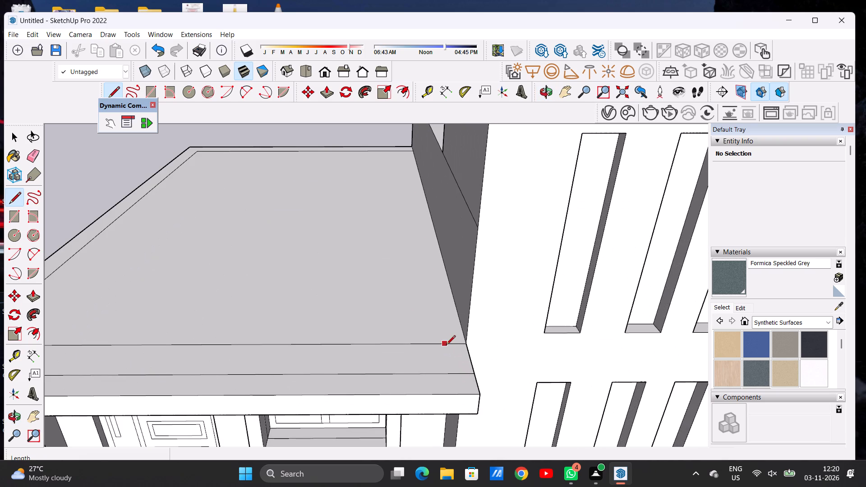
pyautogui.click(446, 345)
pyautogui.click(452, 374)
pyautogui.press('space')
# Push/Pull the small rectangle at the front strip's main-building end up about 5' 11 9/16".
pyautogui.press('p')
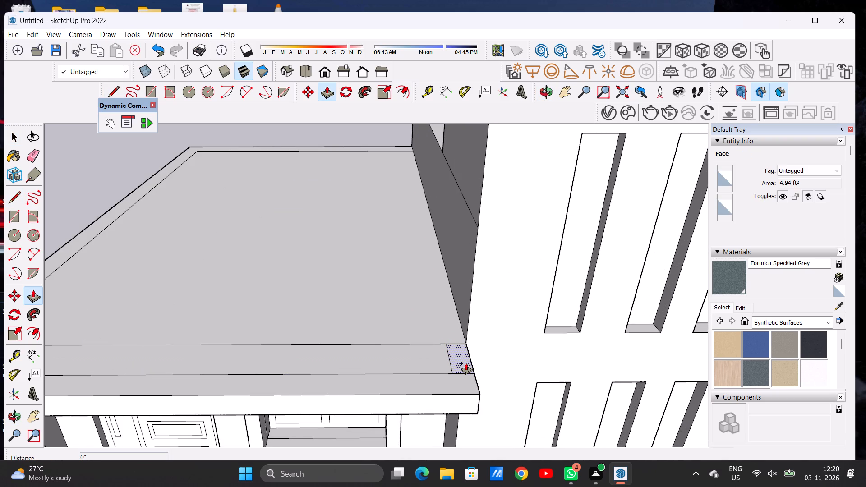
pyautogui.click(466, 363)
pyautogui.scroll(-12, 469, 338)
pyautogui.scroll(5, 474, 322)
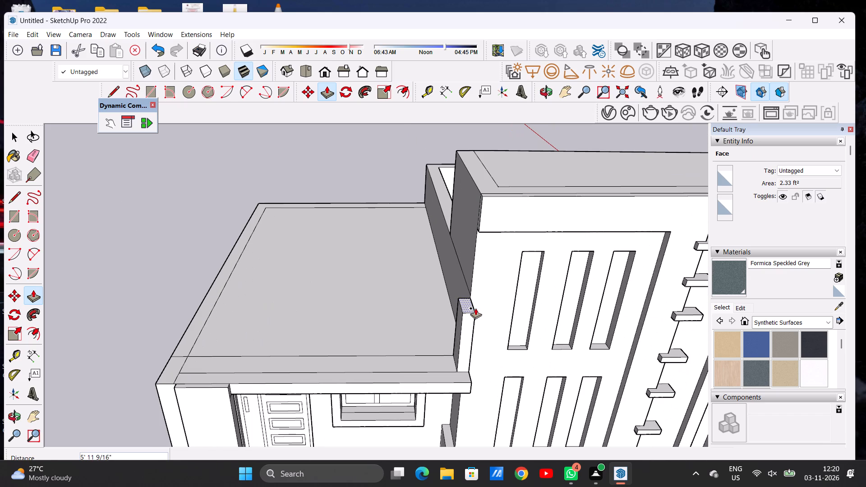
pyautogui.click(475, 308)
pyautogui.press('space')
# Push/Pull the rest of the roof's front strip up about 5' 11 5/8", level with the raised end block.
pyautogui.write('O')
pyautogui.moveTo(435, 356); pyautogui.dragTo(433, 317)
pyautogui.scroll(2, 450, 331)
pyautogui.press('p')
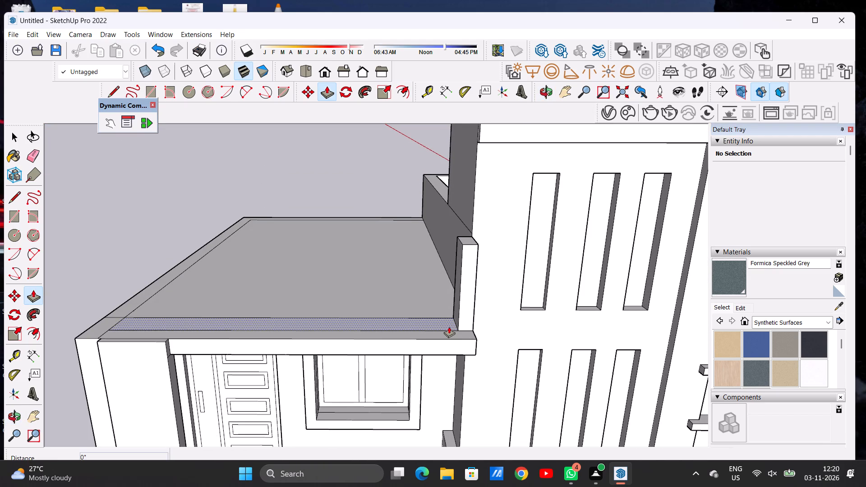
pyautogui.click(449, 326)
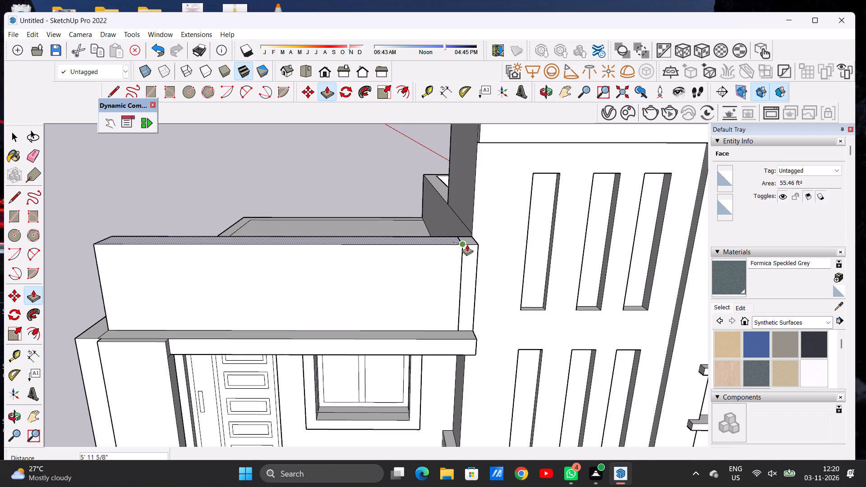
pyautogui.click(467, 244)
pyautogui.press('space')
# Draw a short line across the roof's side border, from the front parapet's outer bottom corner to the roof's outer edge.
pyautogui.write('O')
pyautogui.moveTo(503, 269); pyautogui.dragTo(409, 274)
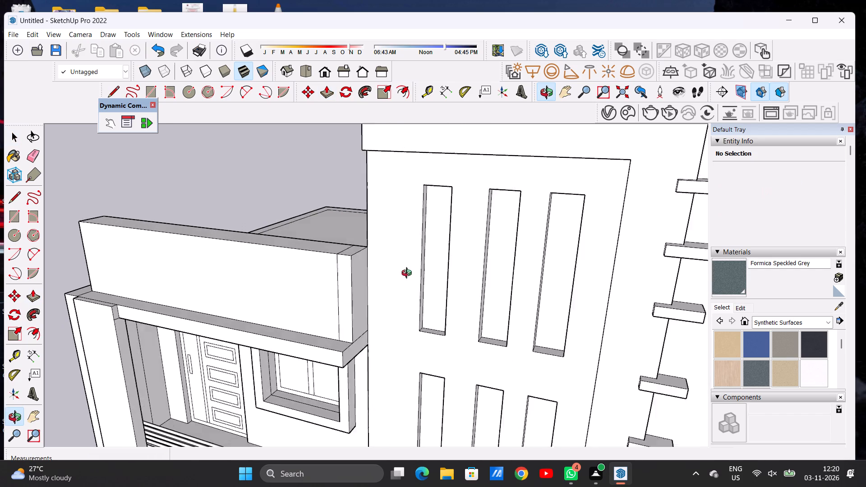
pyautogui.moveTo(409, 274); pyautogui.dragTo(445, 275)
pyautogui.scroll(-7, 507, 299)
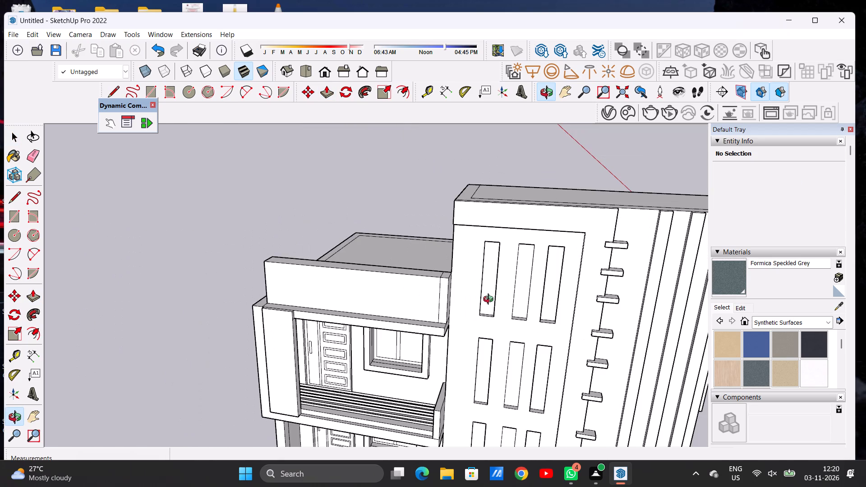
pyautogui.moveTo(382, 307); pyautogui.dragTo(521, 310)
pyautogui.moveTo(335, 312); pyautogui.dragTo(472, 316)
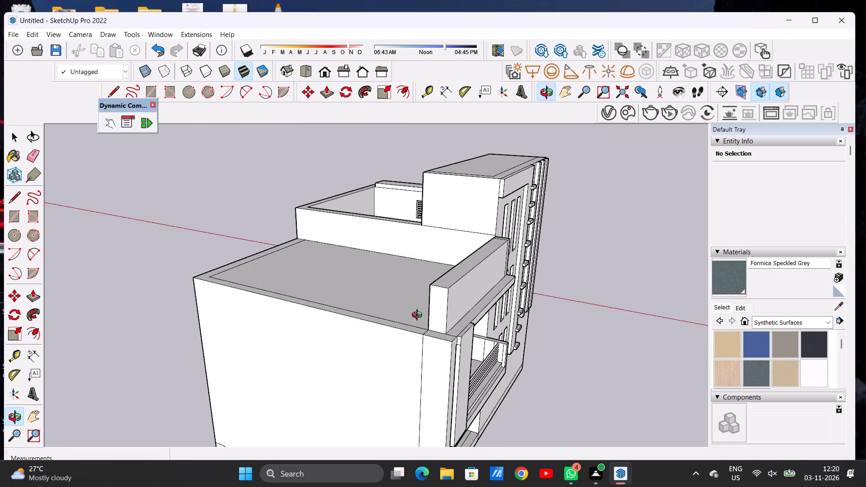
pyautogui.moveTo(381, 318); pyautogui.dragTo(448, 361)
pyautogui.scroll(8, 527, 381)
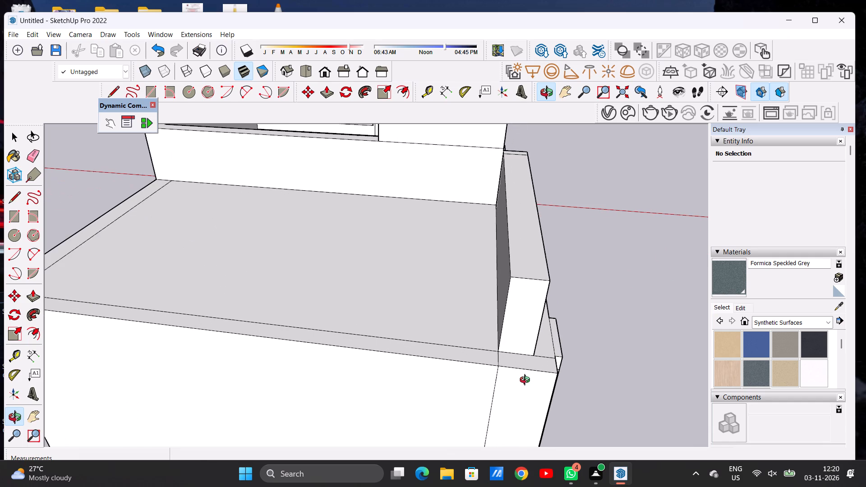
pyautogui.press('l')
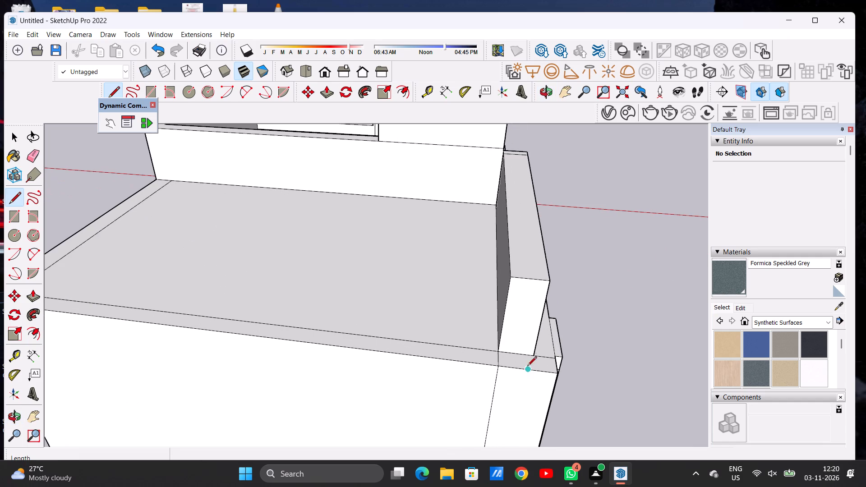
pyautogui.click(532, 357)
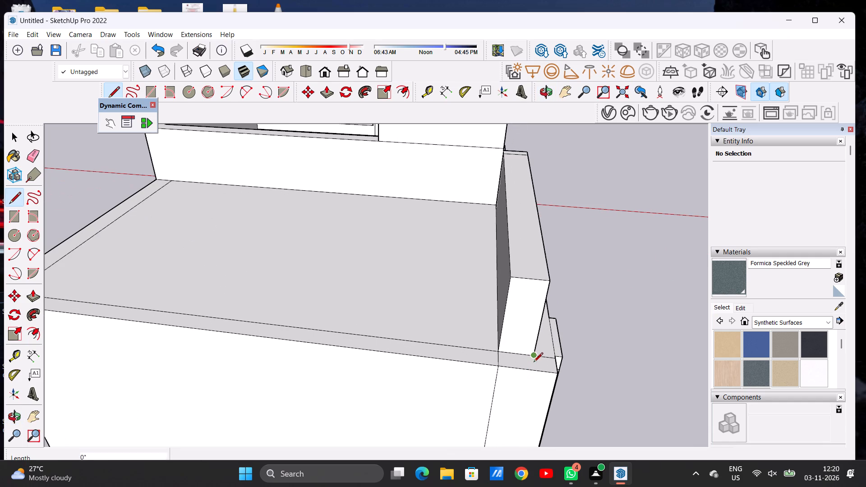
pyautogui.click(533, 372)
pyautogui.press('space')
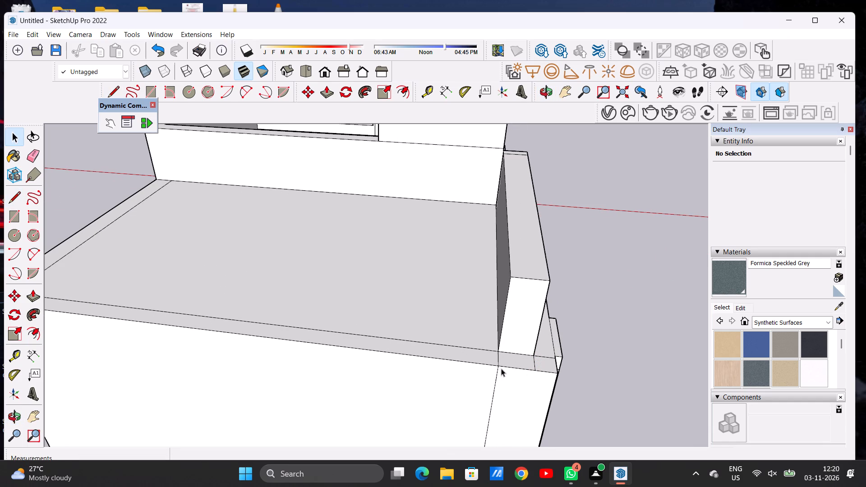
# Erase the short line crossing the side border in line with the front parapet's inner face.
pyautogui.press('e')
pyautogui.moveTo(502, 357); pyautogui.dragTo(493, 363)
pyautogui.press('o')
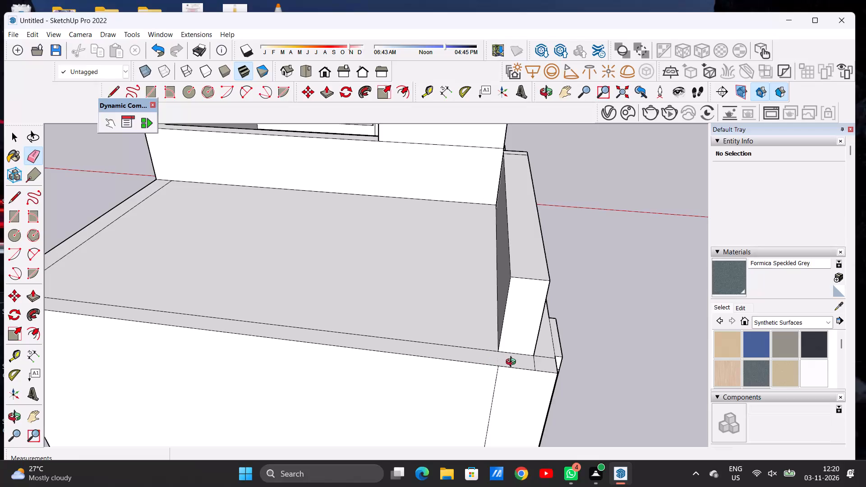
# Push/Pull the roof's side and rear border up about 5' 11 5/8", level with the front parapet's top.
pyautogui.press('space')
pyautogui.write('P')
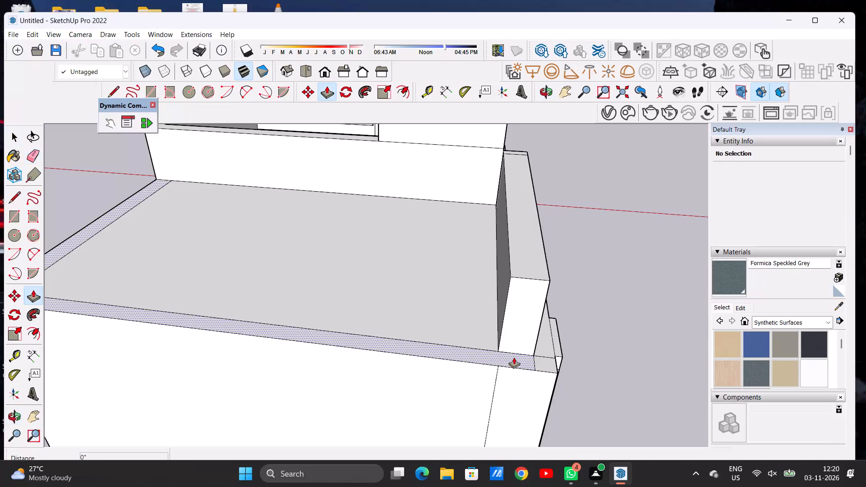
pyautogui.click(514, 357)
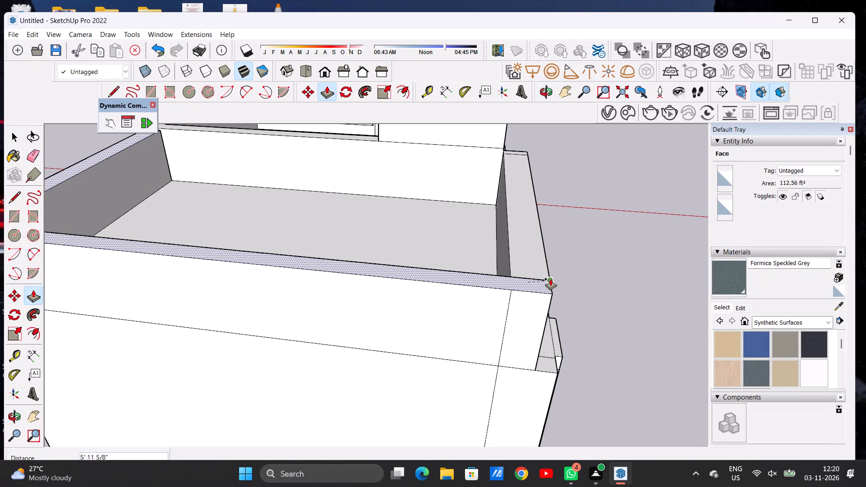
pyautogui.click(550, 279)
pyautogui.press('space')
# Examine the parapet walls and the whole front elevation from different angles and distances.
pyautogui.press('o')
pyautogui.moveTo(446, 335); pyautogui.dragTo(348, 328)
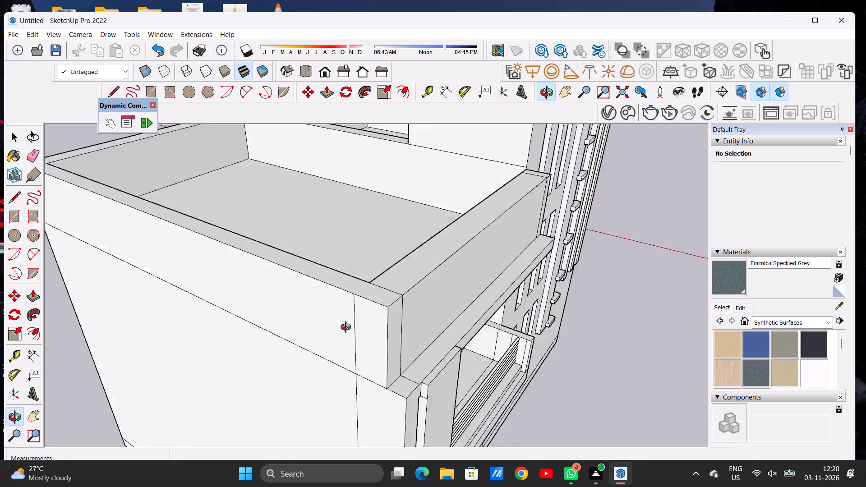
pyautogui.moveTo(348, 328); pyautogui.dragTo(281, 316)
pyautogui.scroll(-9, 384, 329)
pyautogui.moveTo(409, 336); pyautogui.dragTo(277, 258)
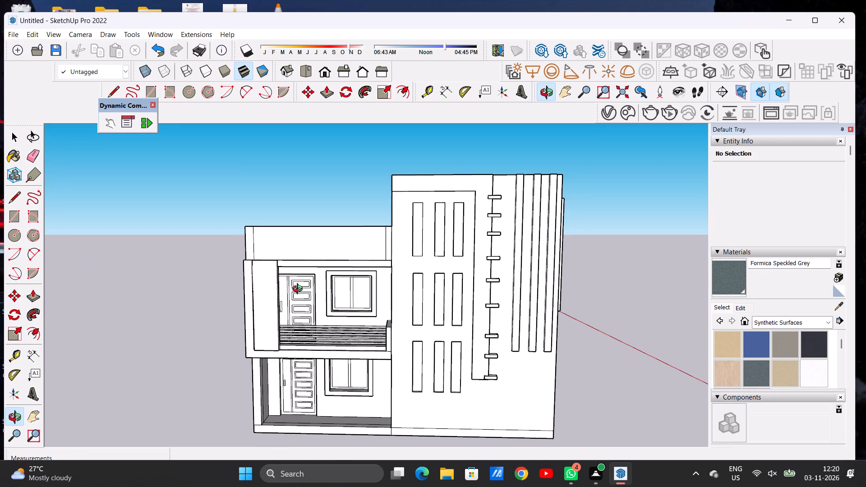
pyautogui.scroll(-5, 305, 294)
pyautogui.scroll(2, 318, 299)
pyautogui.moveTo(317, 305); pyautogui.dragTo(315, 301)
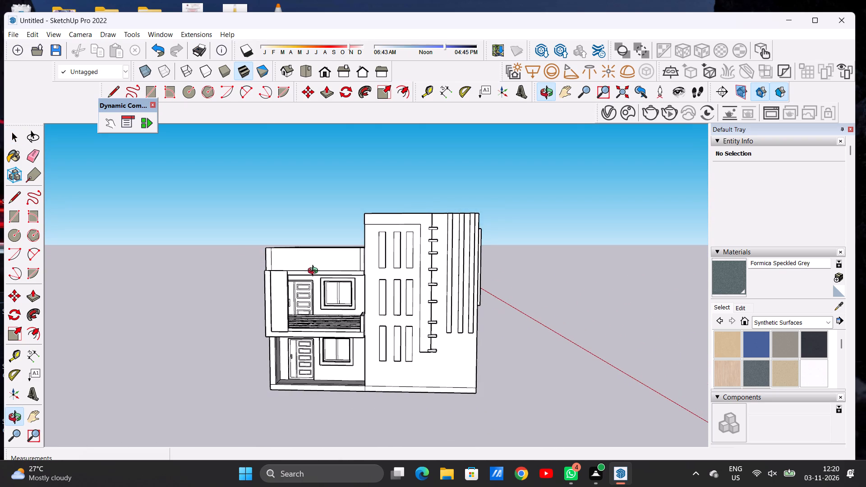
pyautogui.scroll(7, 314, 265)
pyautogui.scroll(-6, 349, 274)
pyautogui.scroll(5, 346, 267)
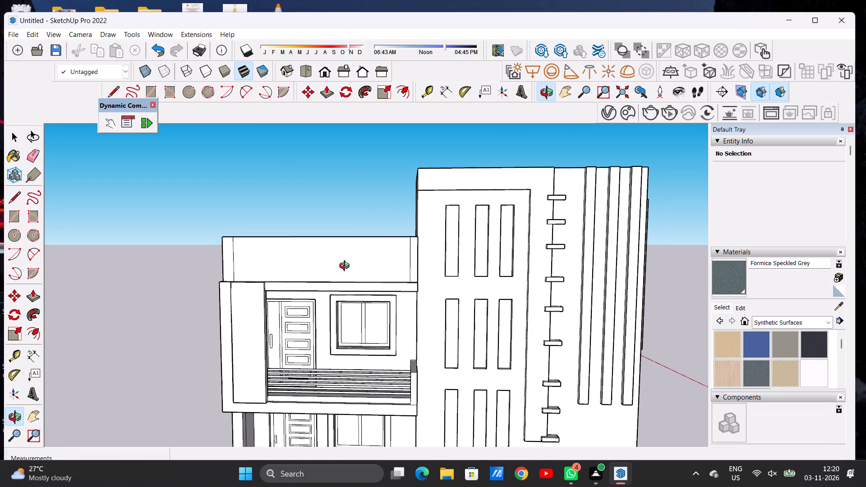
pyautogui.scroll(-4, 378, 272)
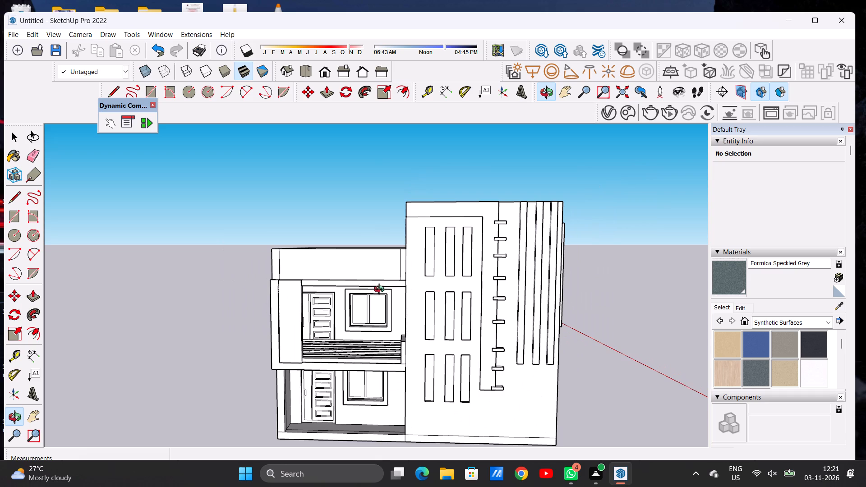
pyautogui.click(353, 290)
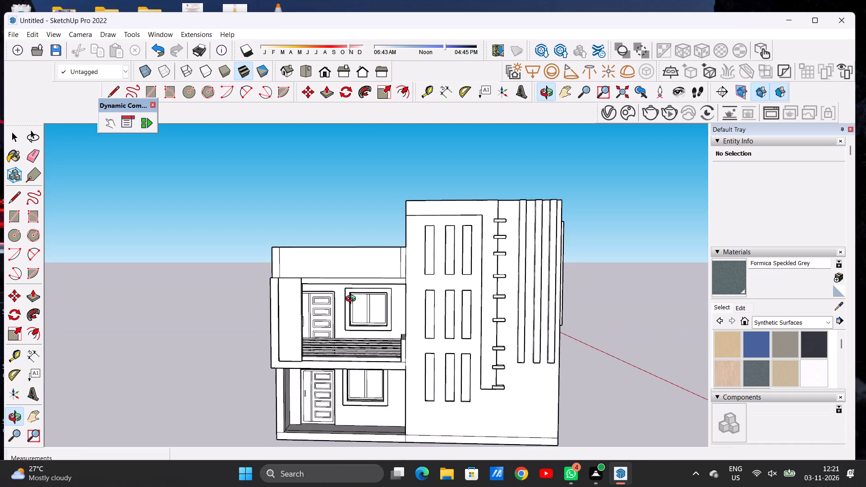
# Draw a line about 1' 4 15/16" long across the front ledge, from beside the projecting panel's inner edge to the parapet face.
pyautogui.moveTo(360, 291); pyautogui.dragTo(313, 353)
pyautogui.scroll(5, 285, 286)
pyautogui.moveTo(299, 286); pyautogui.dragTo(279, 343)
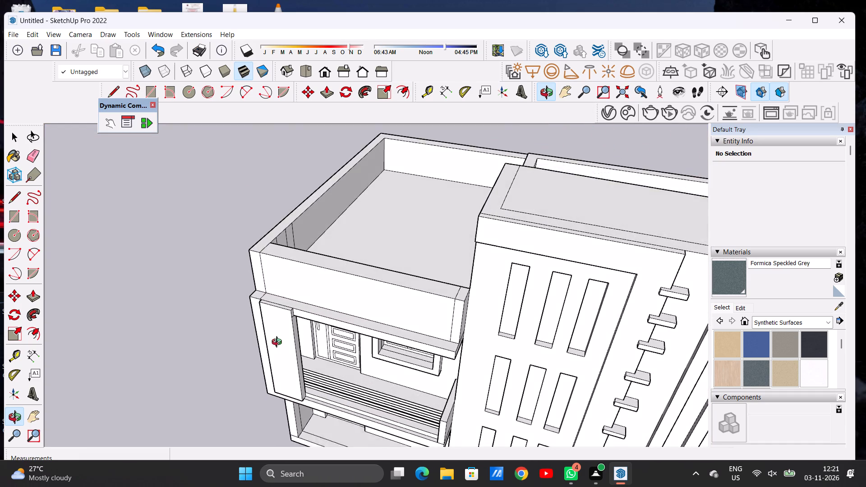
pyautogui.moveTo(279, 343); pyautogui.dragTo(277, 348)
pyautogui.scroll(7, 288, 314)
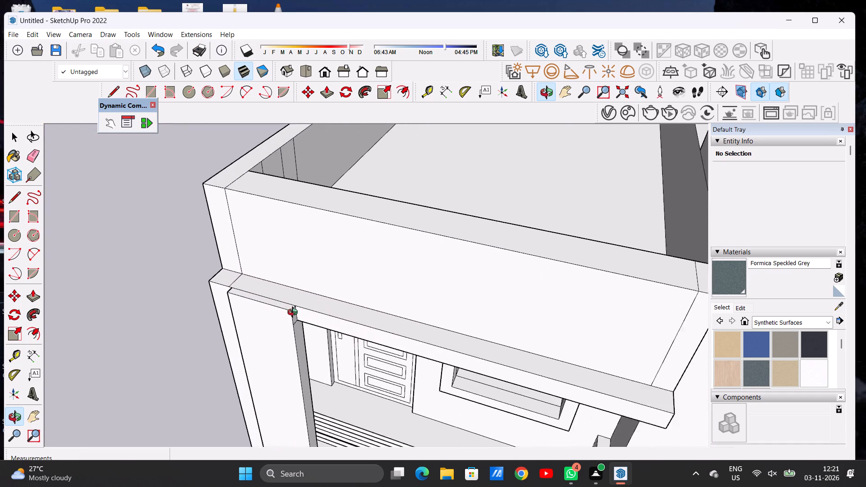
pyautogui.scroll(-1, 295, 313)
pyautogui.moveTo(301, 308); pyautogui.dragTo(272, 332)
pyautogui.scroll(2, 281, 315)
pyautogui.press('l')
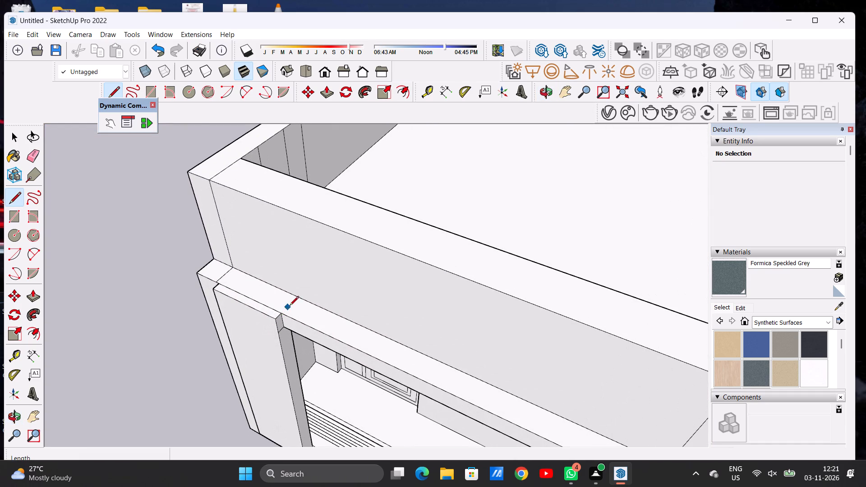
pyautogui.click(281, 312)
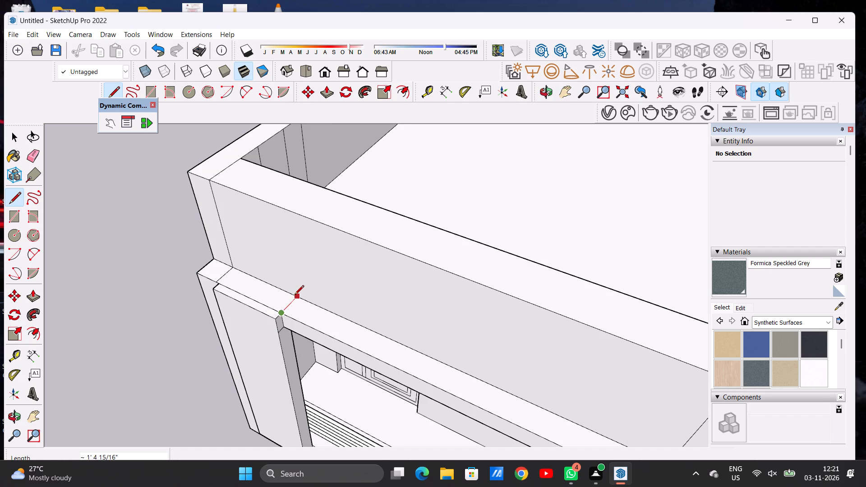
pyautogui.click(295, 295)
pyautogui.press('space')
# Push/Pull the ledge section behind the projecting panel up about 5' 11 5/8", level with the parapet top.
pyautogui.write('P')
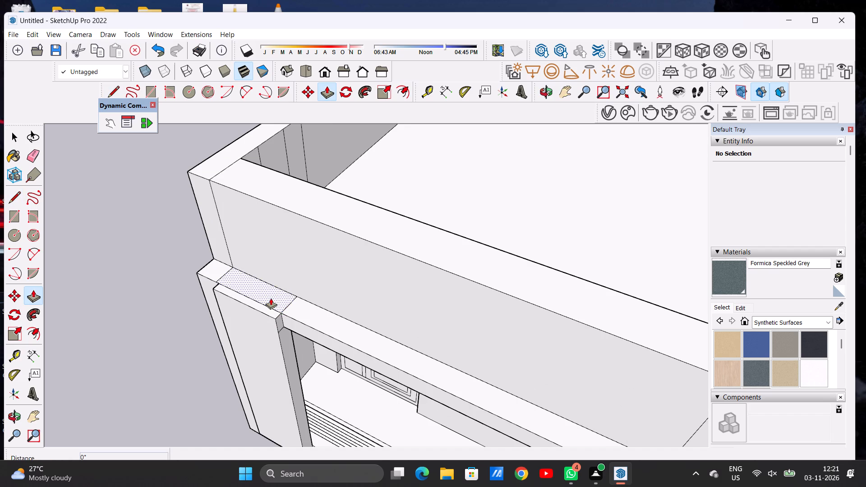
pyautogui.click(271, 298)
pyautogui.scroll(-7, 285, 252)
pyautogui.scroll(1, 283, 234)
pyautogui.scroll(-1, 282, 234)
pyautogui.scroll(2, 282, 234)
pyautogui.scroll(-1, 282, 235)
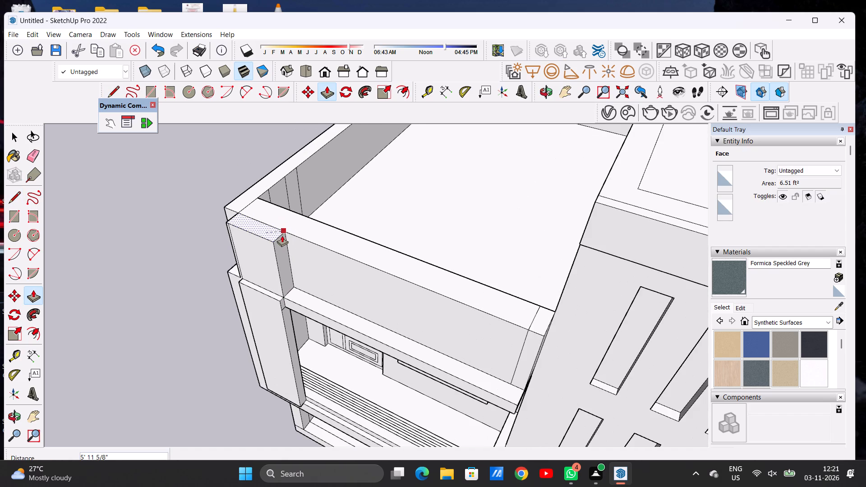
pyautogui.click(282, 235)
# Push/Pull the projecting front panel's top up about 5' 11 5/8", flush with the raised section behind it.
pyautogui.scroll(11, 279, 285)
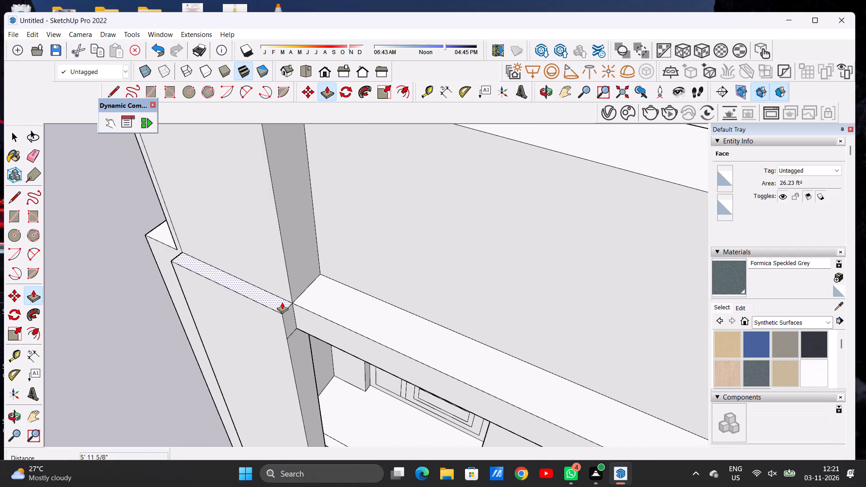
pyautogui.click(282, 302)
pyautogui.scroll(-11, 277, 255)
pyautogui.scroll(1, 282, 267)
pyautogui.scroll(-3, 282, 267)
pyautogui.scroll(1, 282, 267)
pyautogui.scroll(-2, 282, 267)
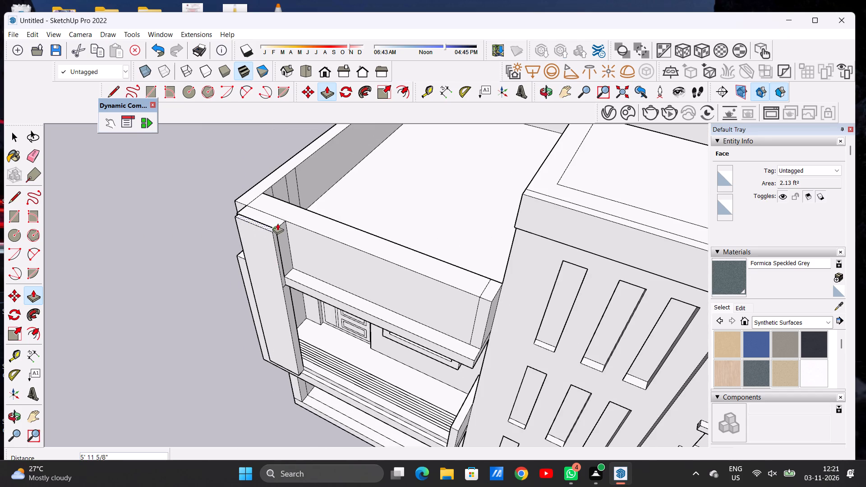
pyautogui.scroll(6, 277, 223)
pyautogui.click(274, 232)
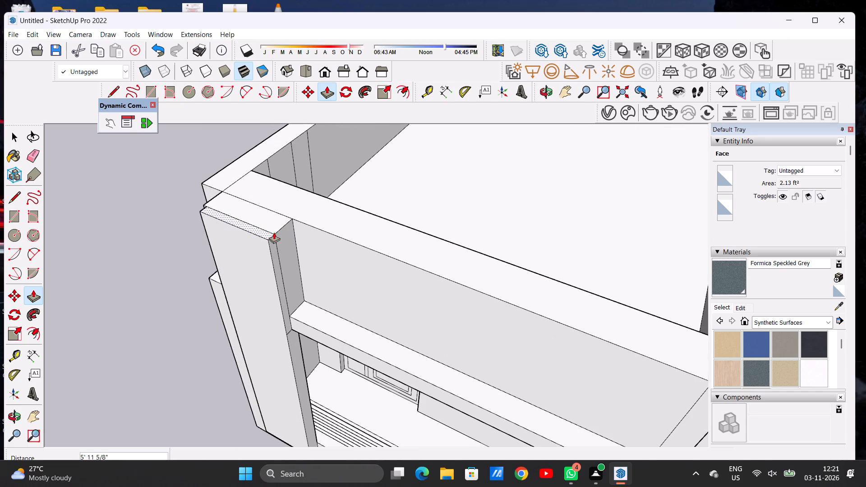
pyautogui.scroll(4, 214, 211)
pyautogui.press('space')
# Examine the raised panel's outer side and the recess between it and the side parapet.
pyautogui.write('O')
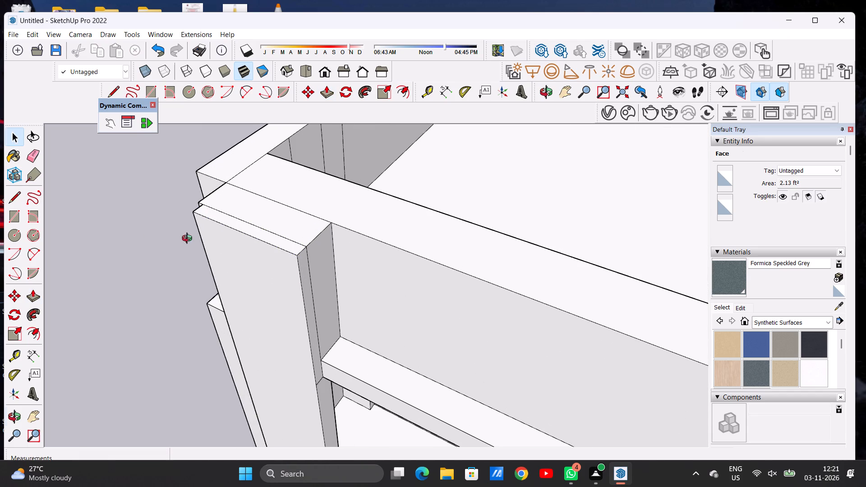
pyautogui.moveTo(193, 239); pyautogui.dragTo(375, 212)
pyautogui.scroll(3, 394, 299)
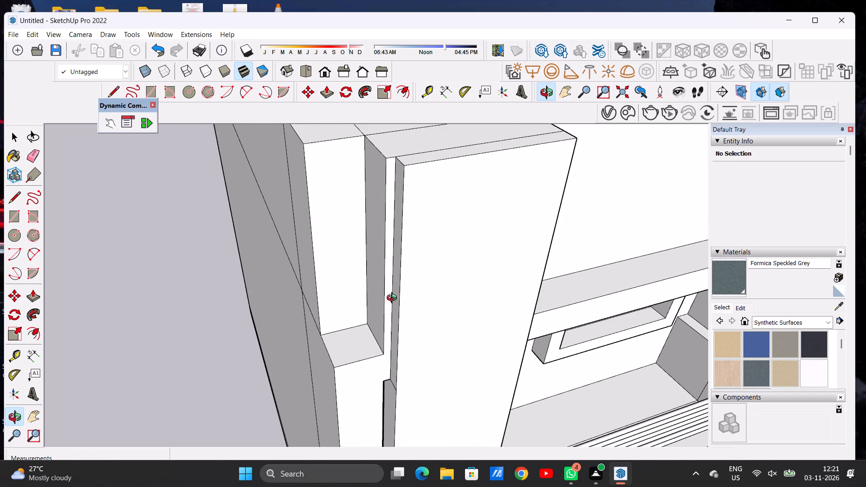
pyautogui.moveTo(416, 275); pyautogui.dragTo(420, 227)
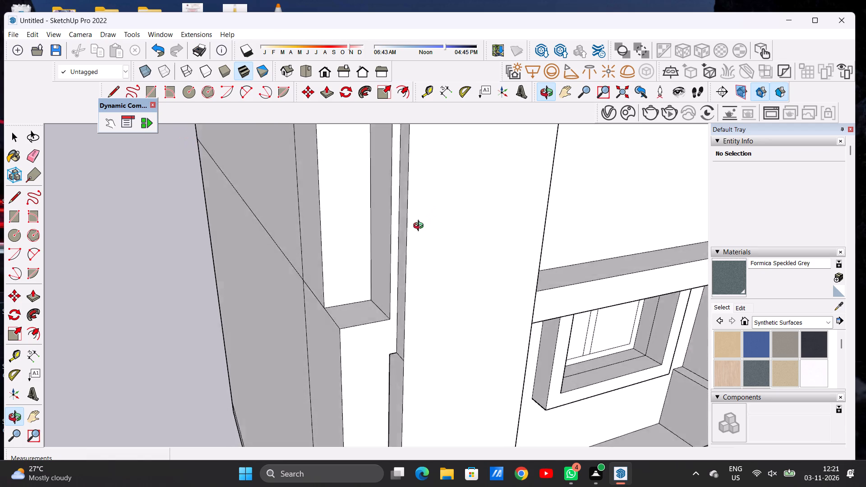
pyautogui.moveTo(420, 227); pyautogui.dragTo(356, 250)
pyautogui.scroll(-7, 376, 264)
pyautogui.moveTo(358, 268); pyautogui.dragTo(379, 276)
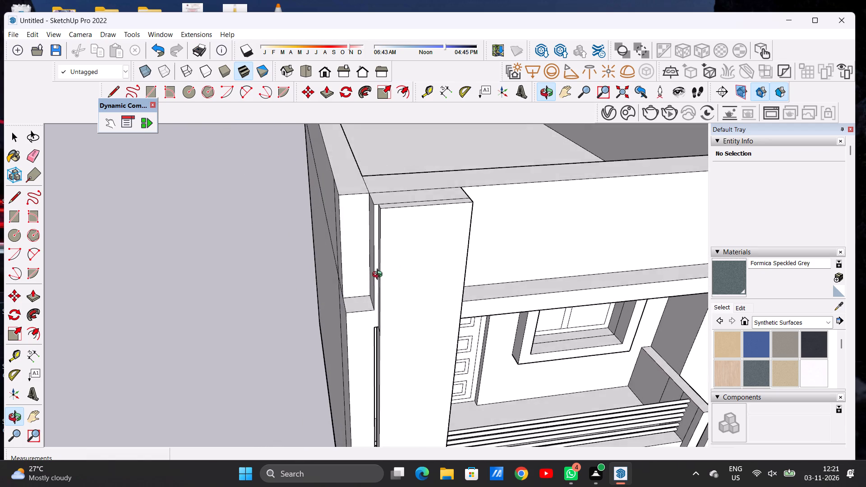
# Examine the raised front panel, its outer side and the recess beside it from several angles.
pyautogui.moveTo(379, 276); pyautogui.dragTo(386, 290)
pyautogui.scroll(2, 378, 349)
pyautogui.scroll(-1, 378, 349)
pyautogui.scroll(5, 378, 349)
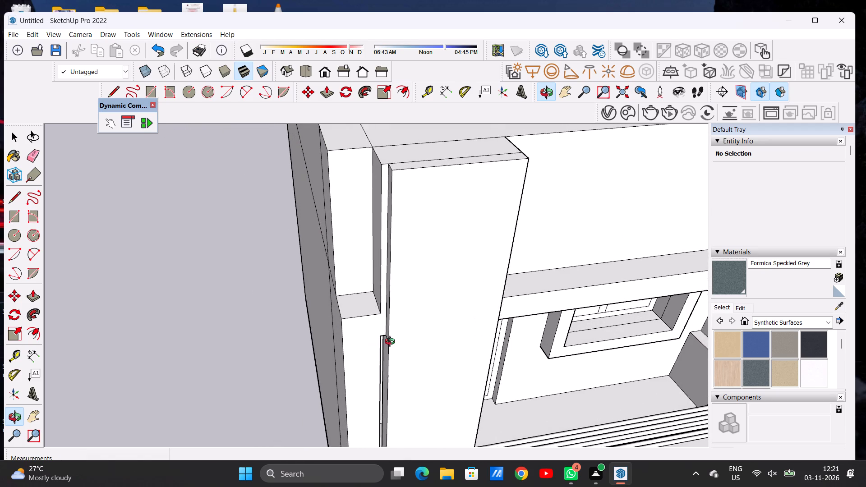
pyautogui.scroll(10, 392, 343)
pyautogui.scroll(-1, 392, 343)
pyautogui.scroll(3, 392, 343)
pyautogui.moveTo(446, 311); pyautogui.dragTo(394, 293)
pyautogui.scroll(-8, 392, 302)
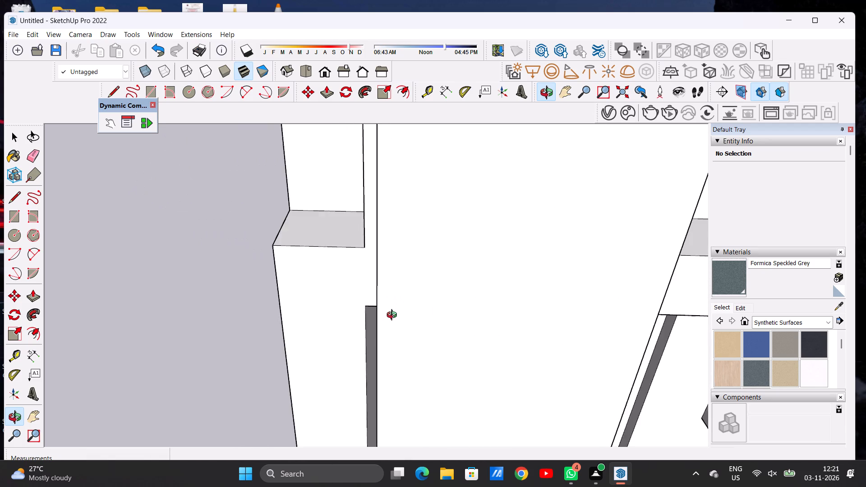
pyautogui.scroll(-14, 394, 316)
pyautogui.moveTo(422, 314); pyautogui.dragTo(422, 263)
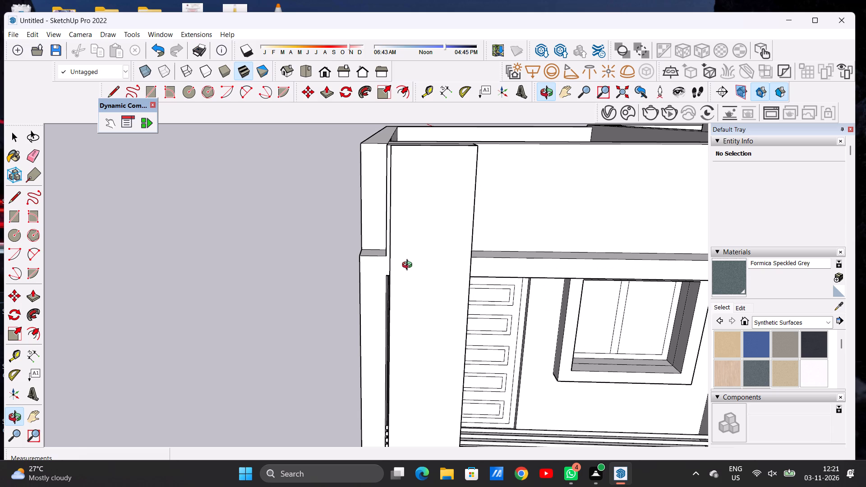
pyautogui.moveTo(400, 266); pyautogui.dragTo(338, 254)
pyautogui.moveTo(399, 255); pyautogui.dragTo(325, 339)
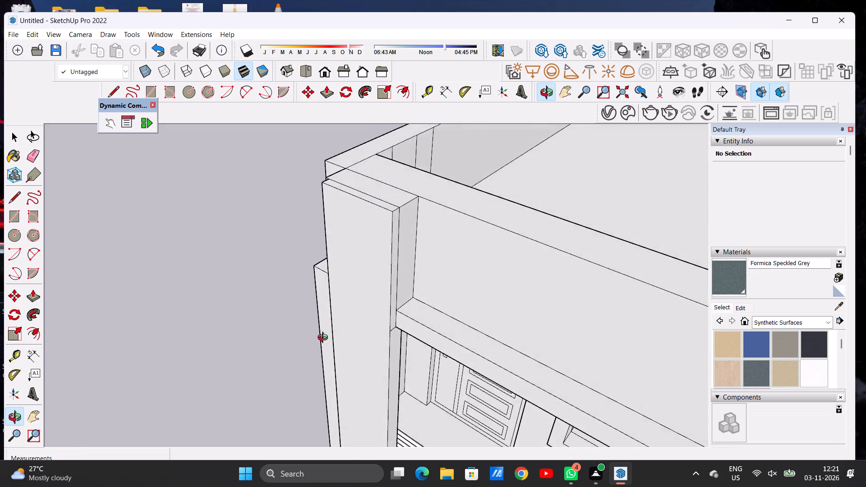
pyautogui.moveTo(325, 339); pyautogui.dragTo(445, 340)
pyautogui.moveTo(364, 317); pyautogui.dragTo(447, 357)
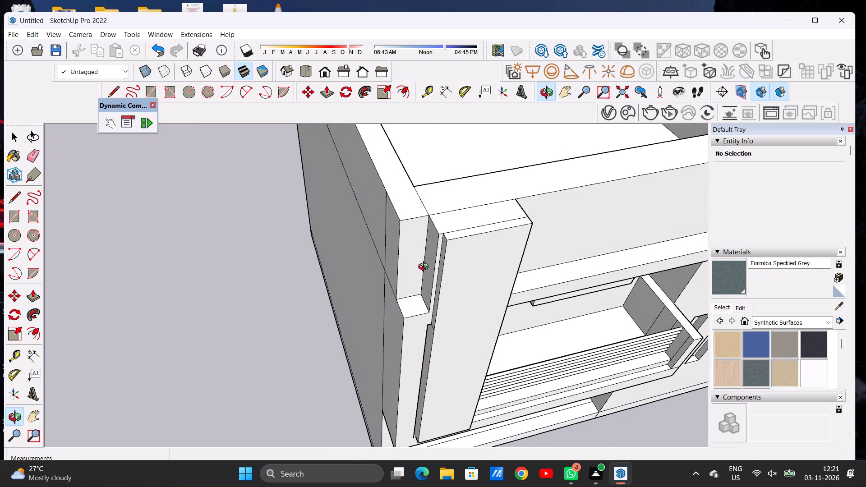
# Push/Pull the recess-side face of the raised section behind the front panel outward, flush with the panel's outer edge.
pyautogui.scroll(1, 430, 254)
pyautogui.scroll(-1, 431, 253)
pyautogui.scroll(1, 431, 253)
pyautogui.scroll(-1, 431, 253)
pyautogui.scroll(6, 431, 253)
pyautogui.scroll(-1, 446, 249)
pyautogui.scroll(2, 446, 249)
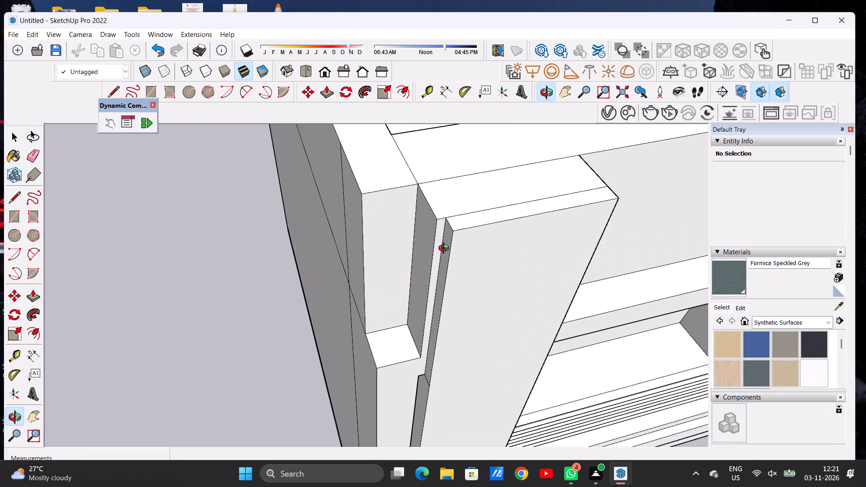
pyautogui.press('p')
pyautogui.scroll(5, 433, 217)
pyautogui.scroll(-1, 433, 217)
pyautogui.click(431, 224)
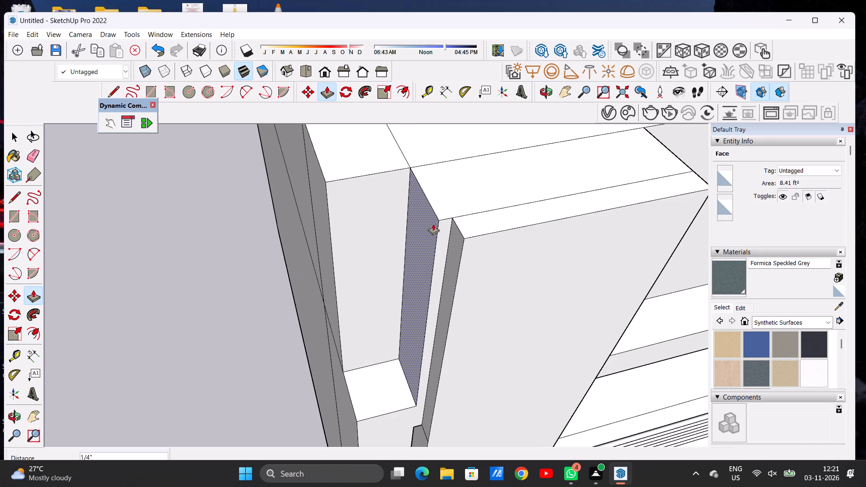
pyautogui.click(451, 216)
pyautogui.press('space')
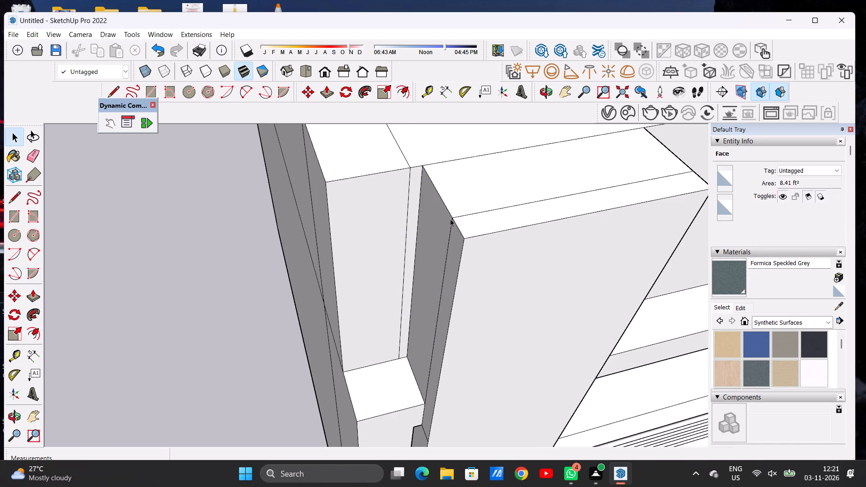
# Push/Pull the top of the raised section behind the front panel up about 10 11/16" above the parapet.
pyautogui.press('o')
pyautogui.moveTo(443, 295); pyautogui.dragTo(375, 228)
pyautogui.scroll(-6, 359, 257)
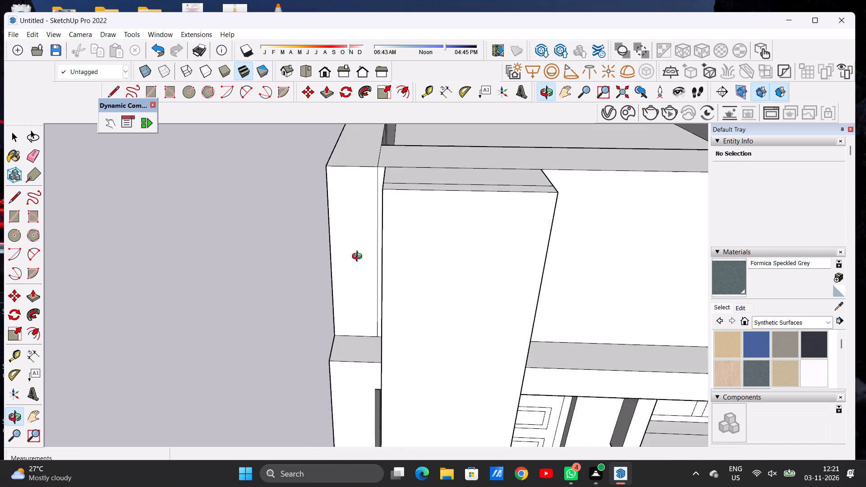
pyautogui.scroll(-7, 359, 257)
pyautogui.moveTo(392, 288); pyautogui.dragTo(393, 222)
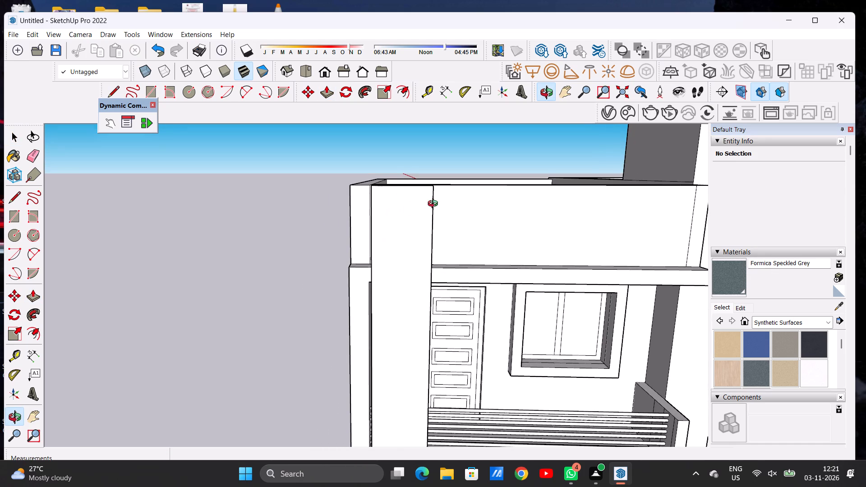
pyautogui.moveTo(434, 206); pyautogui.dragTo(304, 289)
pyautogui.moveTo(341, 283); pyautogui.dragTo(299, 310)
pyautogui.scroll(4, 367, 244)
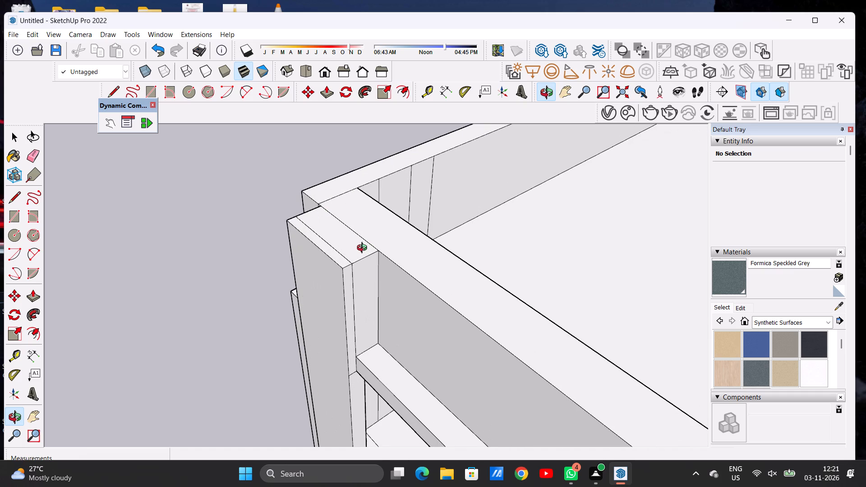
pyautogui.scroll(4, 364, 249)
pyautogui.moveTo(362, 275); pyautogui.dragTo(382, 225)
pyautogui.press('p')
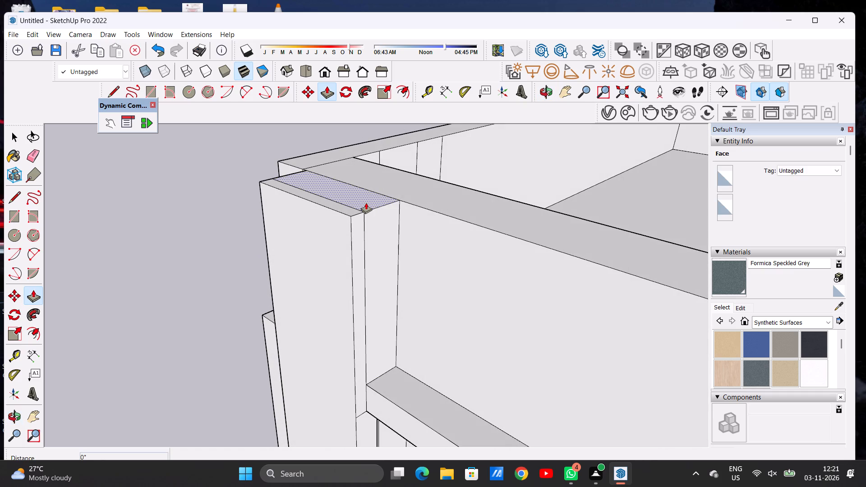
pyautogui.click(366, 202)
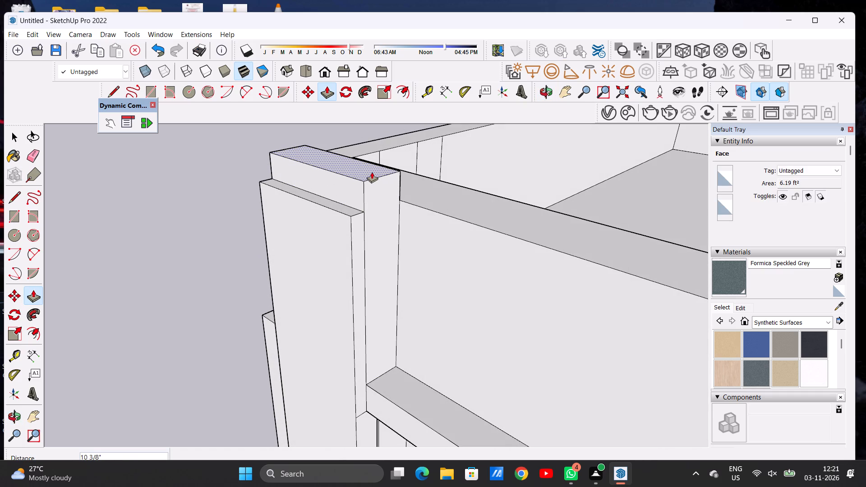
pyautogui.click(372, 172)
# Push/Pull the front panel's top up about 10 11/16", level with the section behind it.
pyautogui.scroll(6, 352, 207)
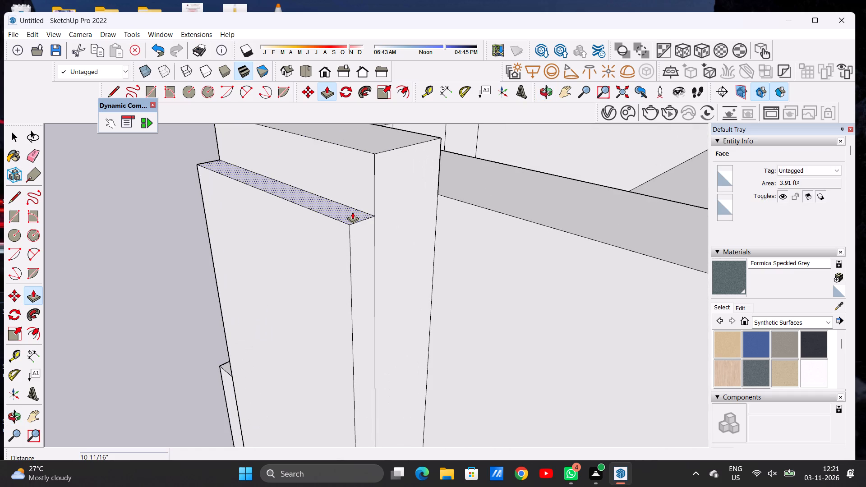
pyautogui.click(352, 212)
pyautogui.click(374, 153)
pyautogui.press('space')
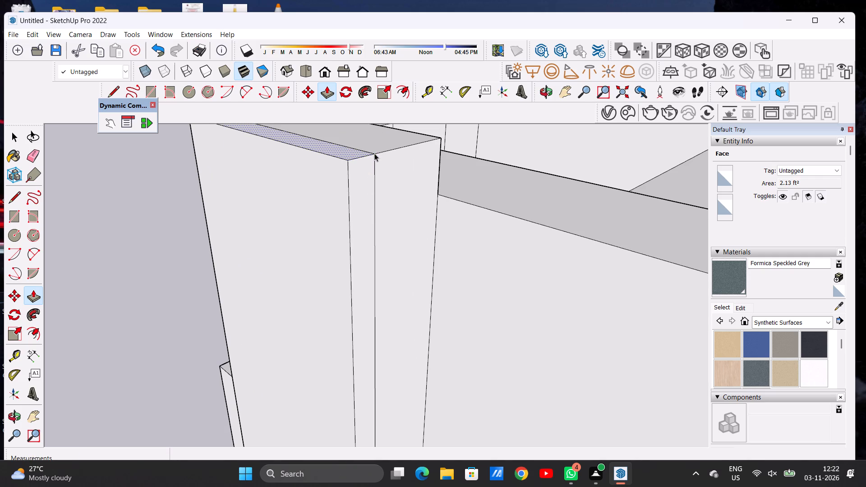
# Push/Pull the heightened section's roof-side face about 2' 4 1/16" across the parapet top to its inner edge.
pyautogui.write('O')
pyautogui.moveTo(418, 163); pyautogui.dragTo(271, 189)
pyautogui.scroll(-5, 311, 216)
pyautogui.scroll(1, 322, 219)
pyautogui.scroll(-2, 324, 219)
pyautogui.moveTo(362, 213); pyautogui.dragTo(237, 196)
pyautogui.scroll(3, 286, 165)
pyautogui.press('p')
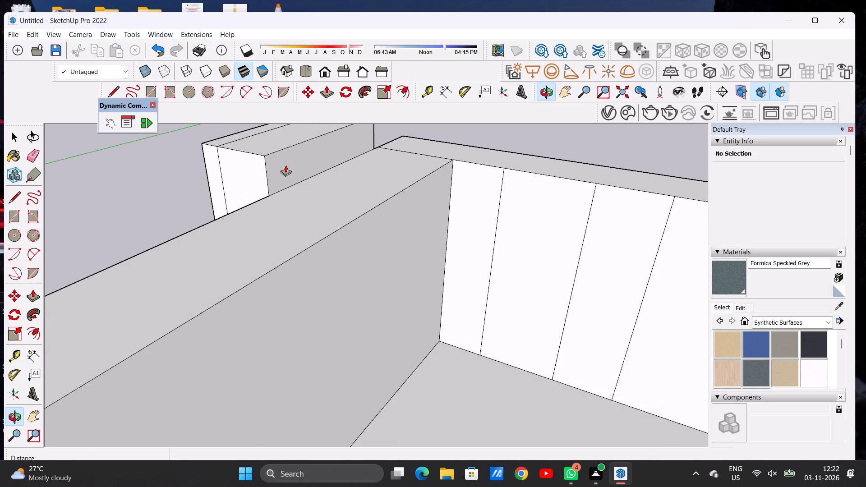
pyautogui.click(278, 168)
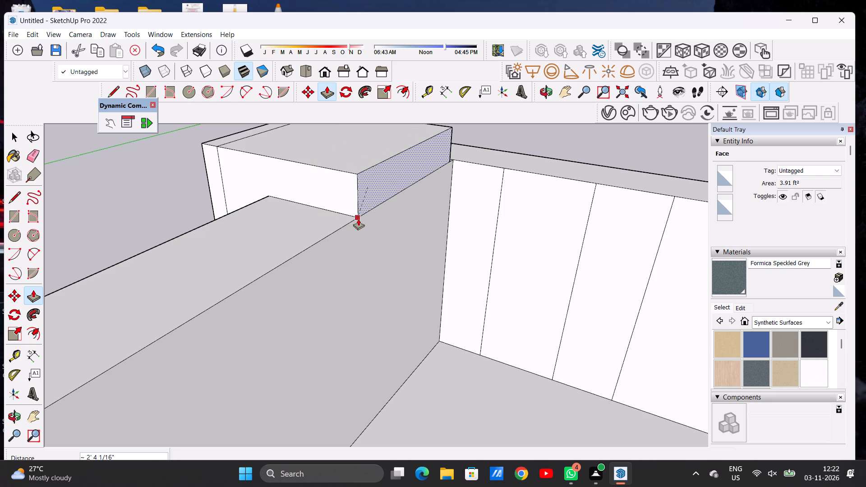
pyautogui.click(358, 219)
pyautogui.press('space')
# Examine the whole building's facades, roof parapets and raised corner panel from all sides.
pyautogui.write('O')
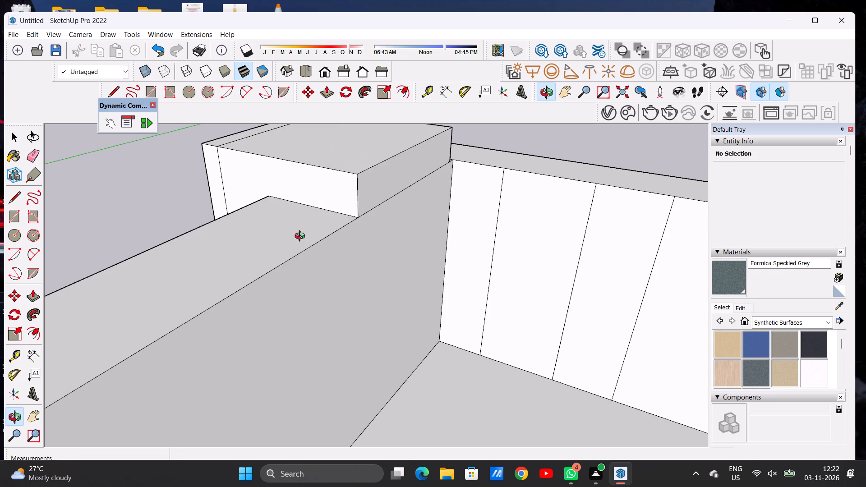
pyautogui.moveTo(282, 243); pyautogui.dragTo(410, 236)
pyautogui.scroll(-3, 296, 253)
pyautogui.scroll(1, 296, 253)
pyautogui.scroll(-12, 296, 253)
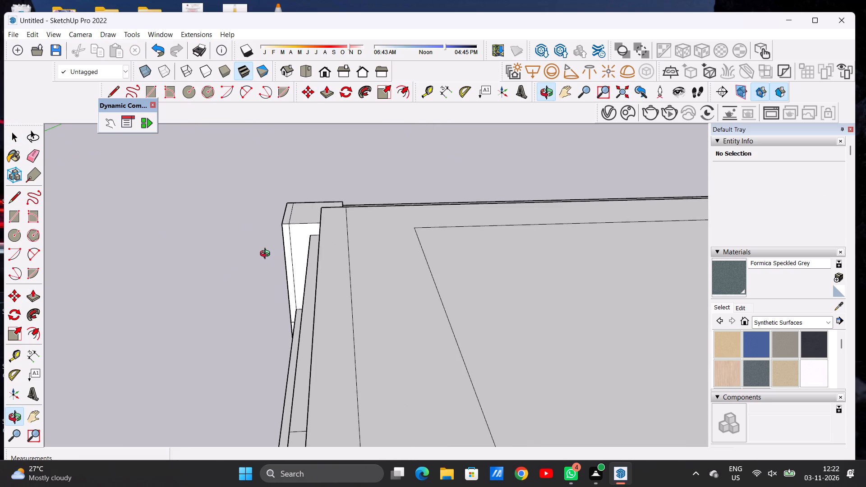
pyautogui.moveTo(272, 258); pyautogui.dragTo(424, 234)
pyautogui.scroll(-8, 368, 248)
pyautogui.moveTo(298, 276); pyautogui.dragTo(432, 246)
pyautogui.scroll(-8, 338, 262)
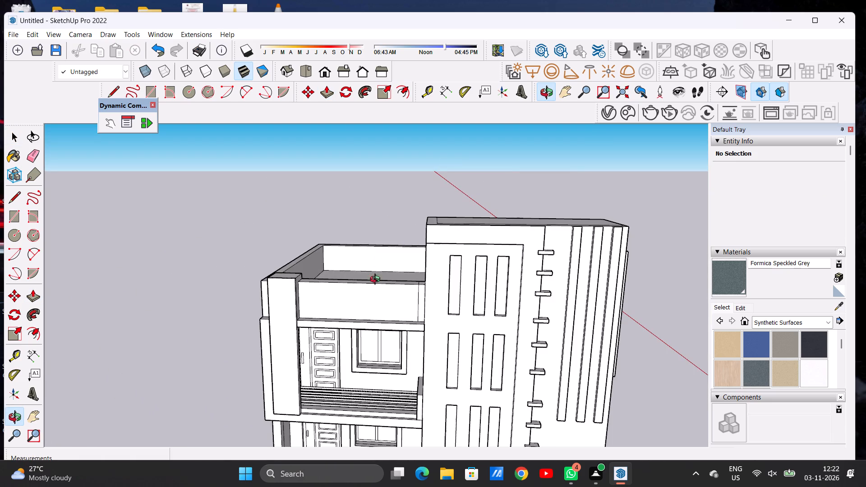
pyautogui.moveTo(399, 257); pyautogui.dragTo(415, 231)
pyautogui.scroll(-2, 334, 300)
pyautogui.scroll(1, 334, 300)
pyautogui.scroll(-7, 334, 300)
pyautogui.moveTo(381, 295); pyautogui.dragTo(447, 290)
pyautogui.moveTo(363, 289); pyautogui.dragTo(421, 315)
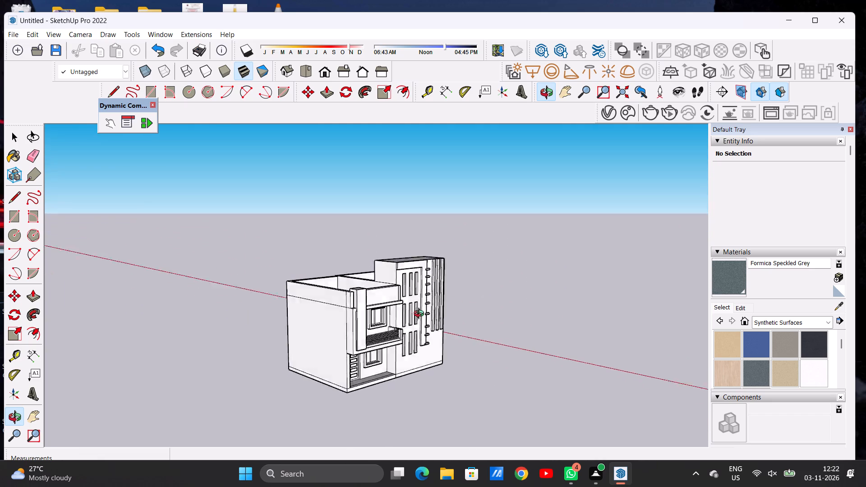
pyautogui.moveTo(421, 315); pyautogui.dragTo(349, 363)
pyautogui.moveTo(355, 294); pyautogui.dragTo(295, 338)
pyautogui.moveTo(362, 335); pyautogui.dragTo(370, 306)
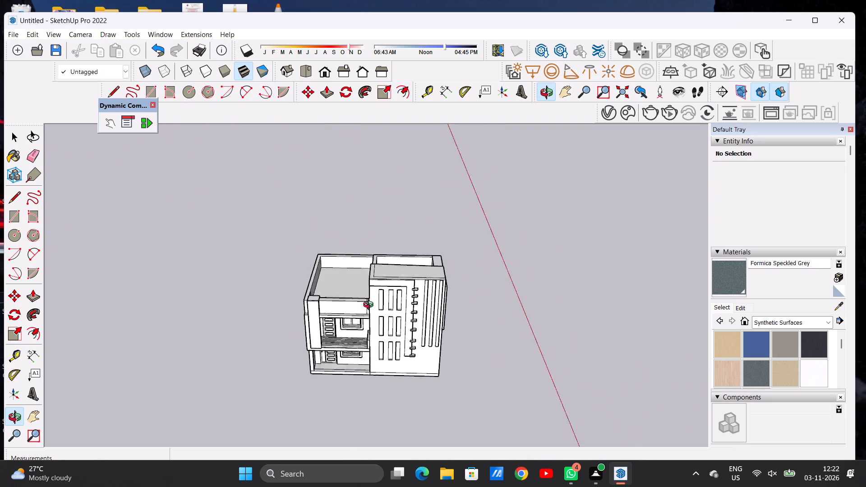
pyautogui.moveTo(370, 306); pyautogui.dragTo(372, 236)
pyautogui.moveTo(383, 311); pyautogui.dragTo(385, 290)
pyautogui.moveTo(410, 307); pyautogui.dragTo(410, 308)
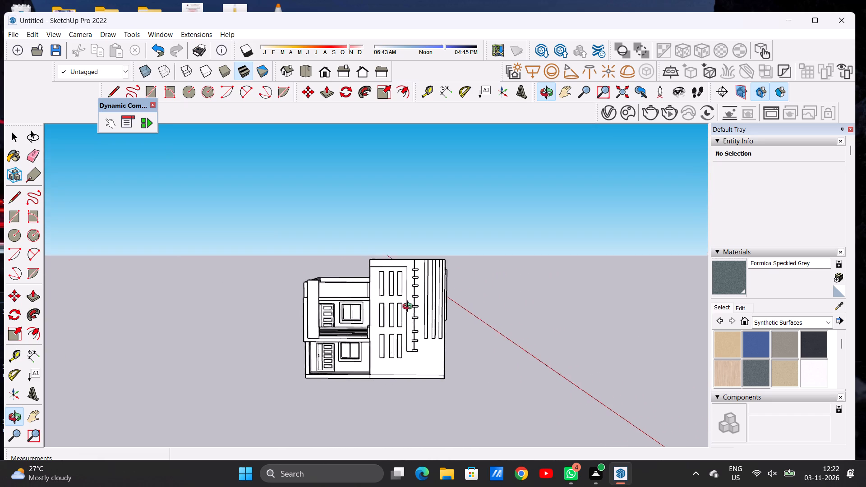
pyautogui.moveTo(410, 308); pyautogui.dragTo(283, 309)
pyautogui.moveTo(403, 313); pyautogui.dragTo(279, 304)
pyautogui.moveTo(423, 309); pyautogui.dragTo(316, 374)
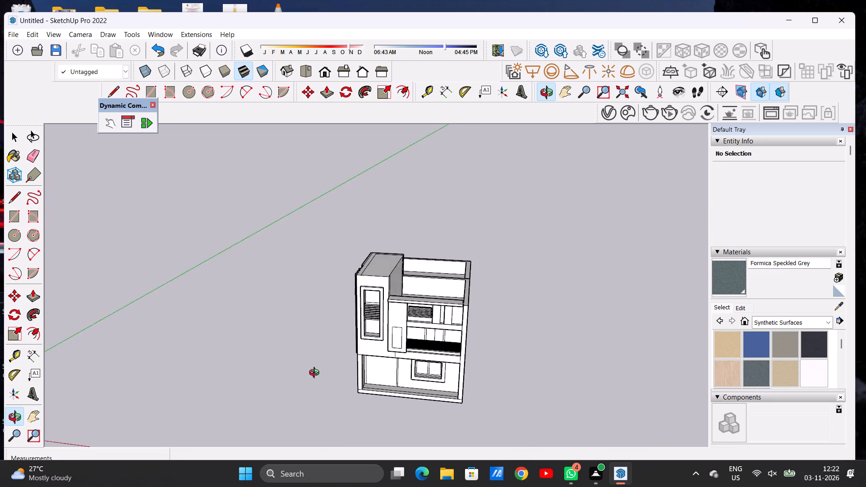
pyautogui.moveTo(316, 374); pyautogui.dragTo(327, 355)
pyautogui.moveTo(374, 280); pyautogui.dragTo(432, 334)
pyautogui.moveTo(363, 284); pyautogui.dragTo(427, 282)
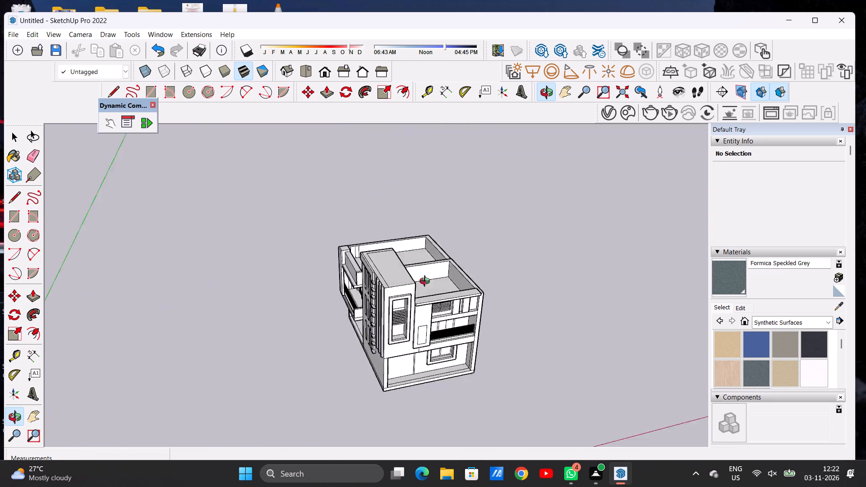
pyautogui.moveTo(427, 282); pyautogui.dragTo(477, 272)
pyautogui.moveTo(281, 285); pyautogui.dragTo(460, 278)
pyautogui.moveTo(298, 283); pyautogui.dragTo(467, 285)
pyautogui.moveTo(316, 289); pyautogui.dragTo(442, 298)
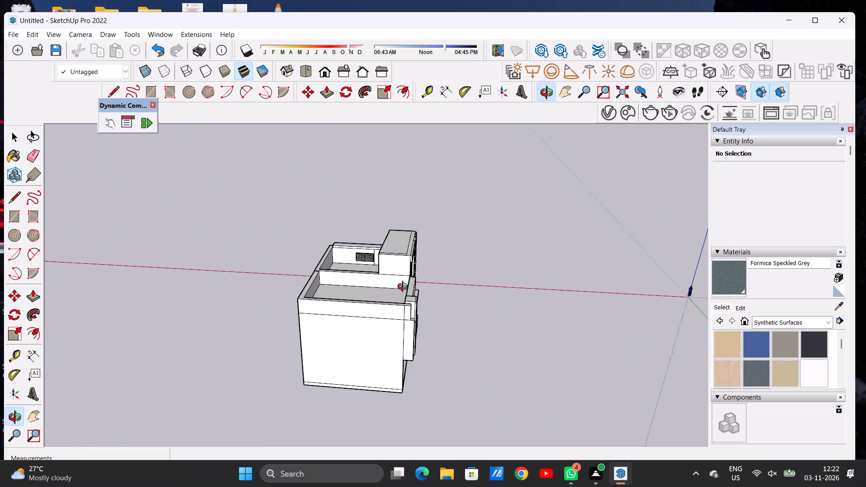
# Push/Pull the parapet top around the louvred-vent roof down 2 1/2", flush with the neighbouring parapet.
pyautogui.scroll(-2, 247, 333)
pyautogui.scroll(2, 330, 280)
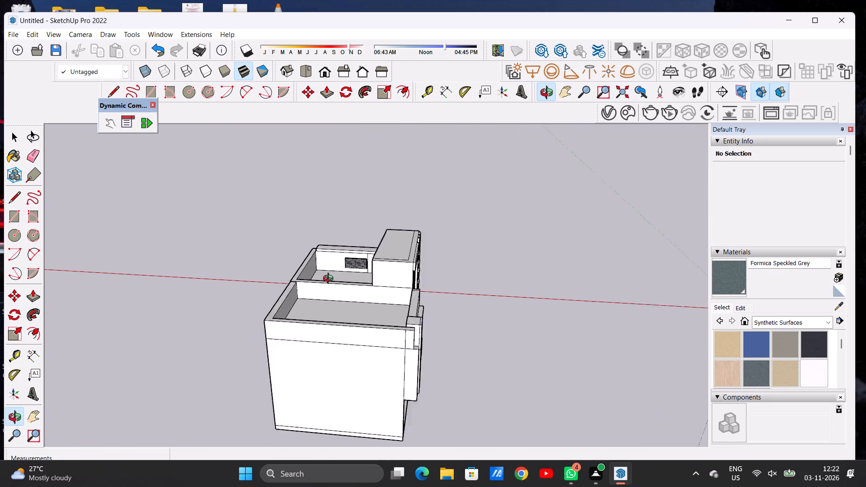
pyautogui.scroll(10, 330, 280)
pyautogui.moveTo(331, 301); pyautogui.dragTo(415, 360)
pyautogui.scroll(3, 435, 323)
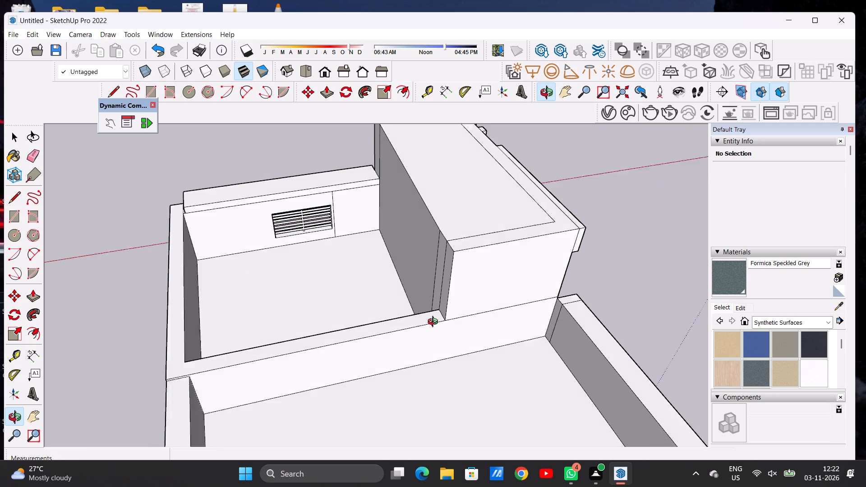
pyautogui.scroll(2, 435, 323)
pyautogui.press('p')
pyautogui.scroll(4, 437, 314)
pyautogui.click(437, 314)
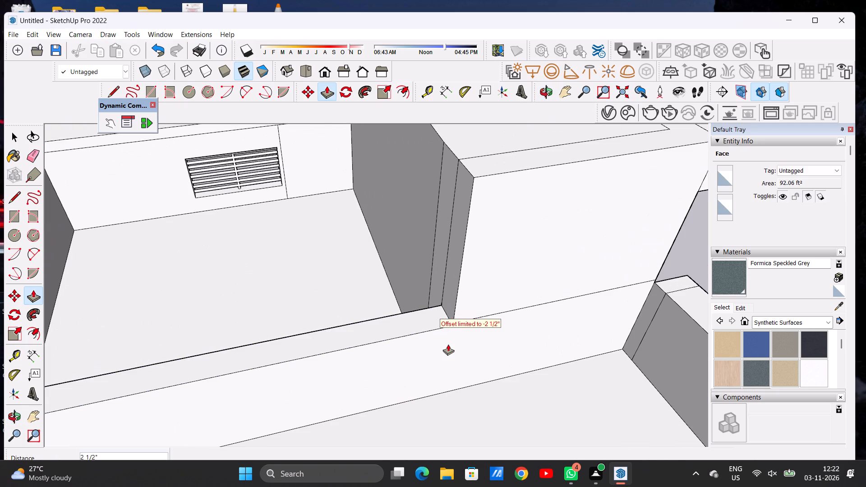
pyautogui.click(448, 344)
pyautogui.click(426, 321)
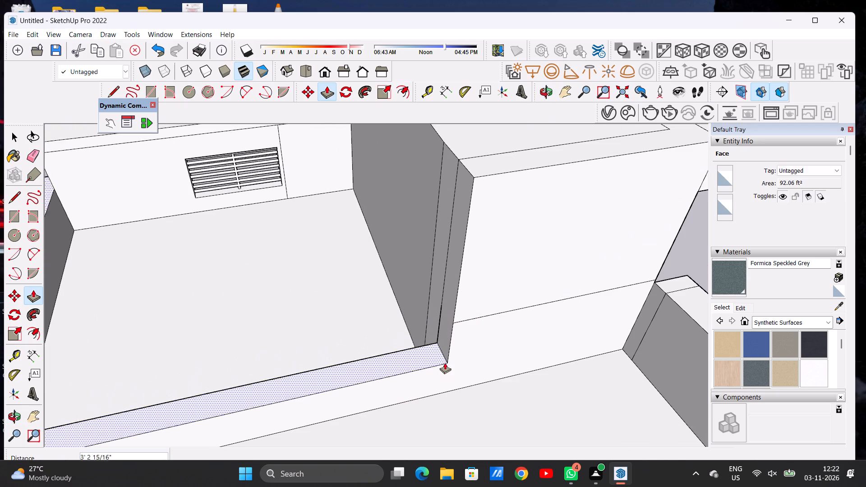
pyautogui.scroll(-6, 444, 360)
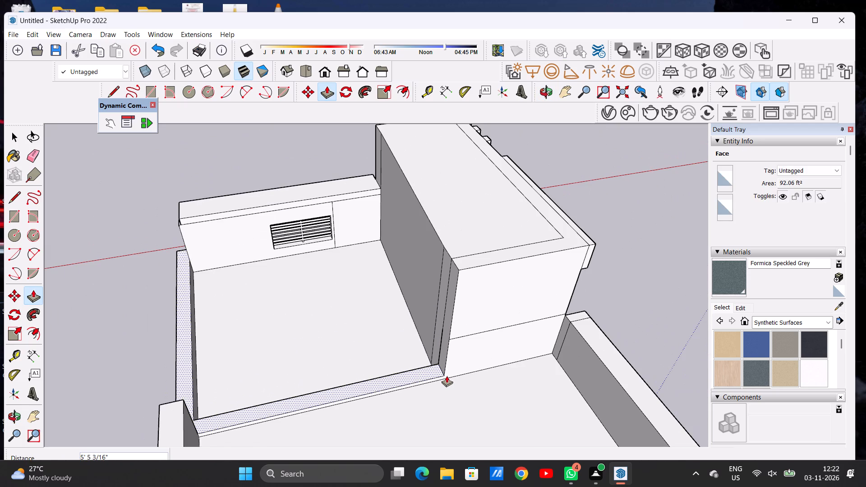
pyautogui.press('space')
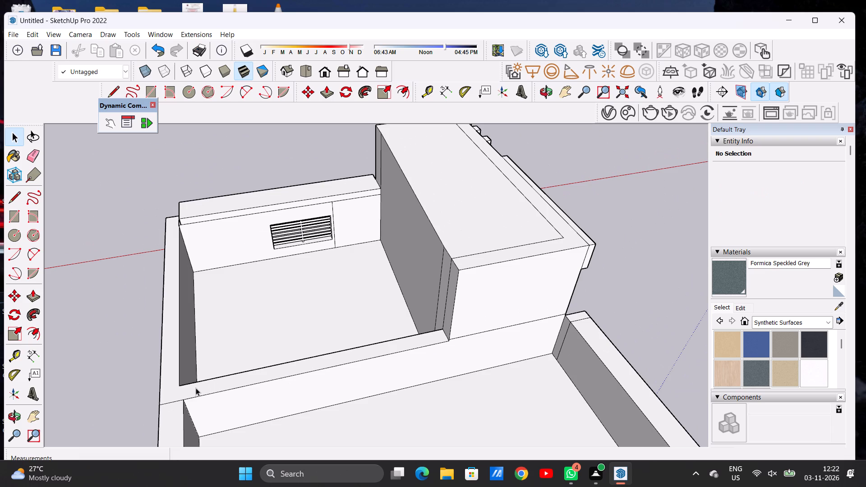
# Draw a line about 1' 7 15/16" long across the parapet top, from the vented roof's inner corner to the seam with the adjoining parapet.
pyautogui.press('l')
pyautogui.scroll(7, 185, 400)
pyautogui.click(177, 374)
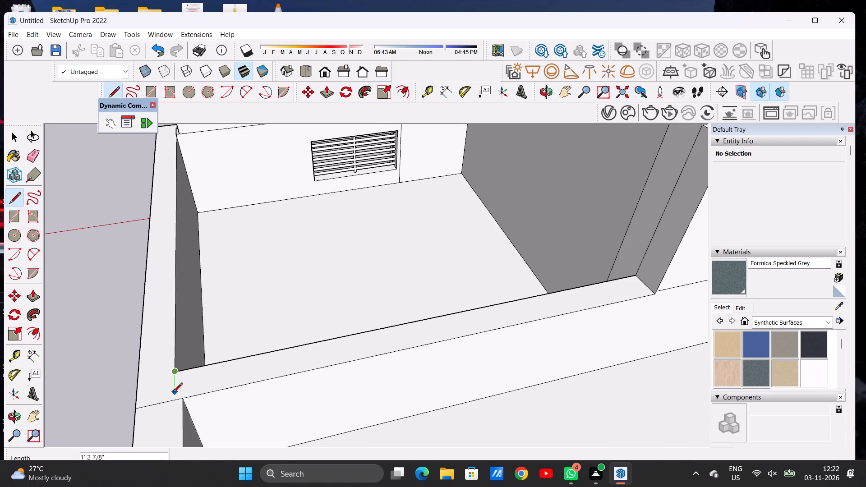
pyautogui.click(172, 400)
pyautogui.press('space')
pyautogui.scroll(-7, 225, 360)
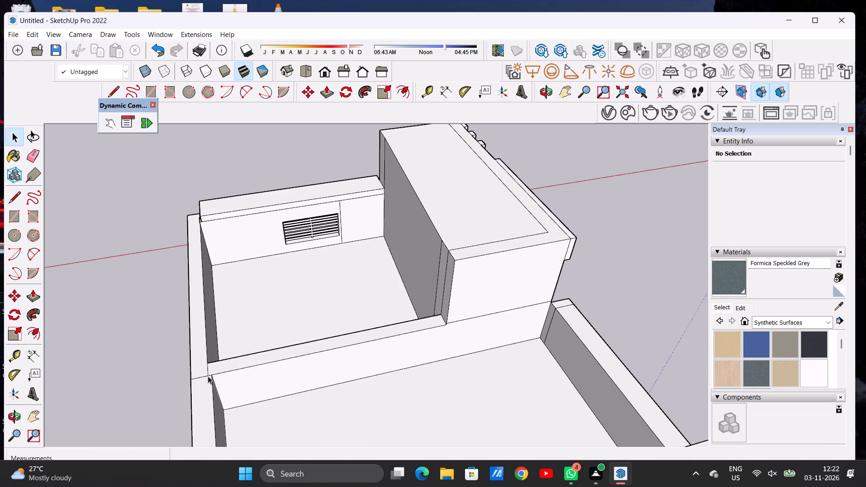
# Push/Pull the top of the parapet dividing the two roofs down about 5' 11 5/8", level with the adjoining roof.
pyautogui.press('p')
pyautogui.scroll(8, 226, 364)
pyautogui.click(219, 363)
pyautogui.scroll(-13, 227, 388)
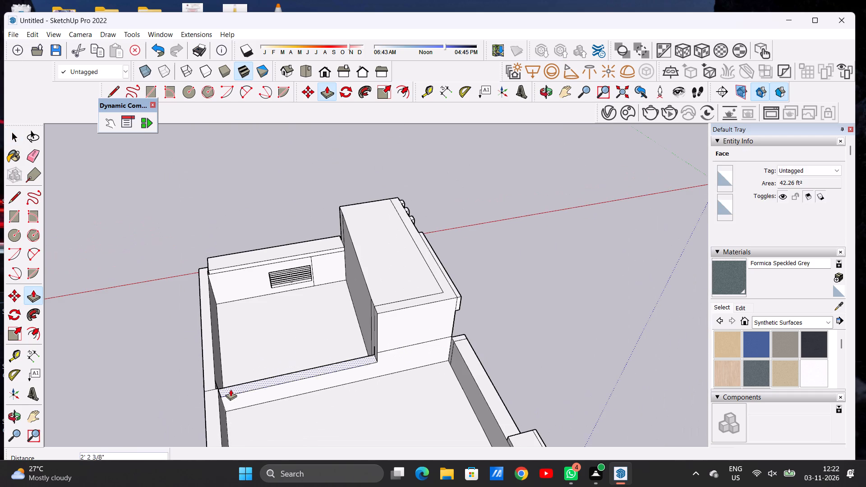
pyautogui.click(251, 404)
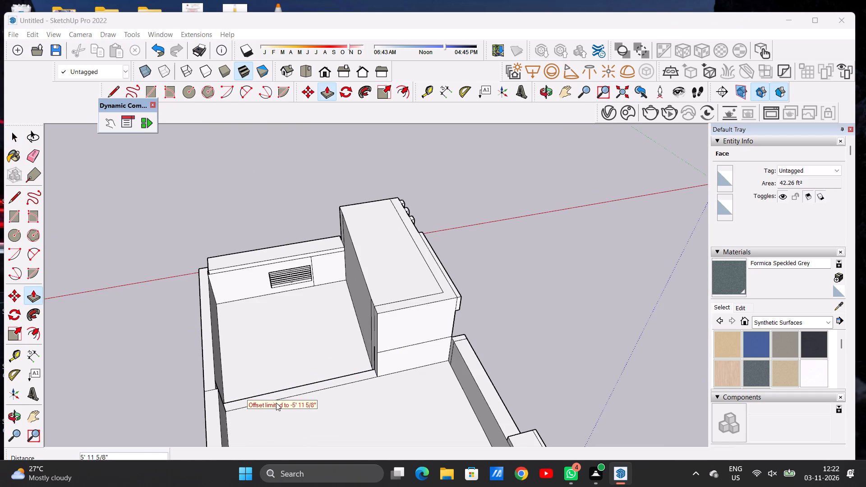
pyautogui.scroll(9, 377, 377)
pyautogui.scroll(-1, 376, 377)
pyautogui.scroll(4, 376, 377)
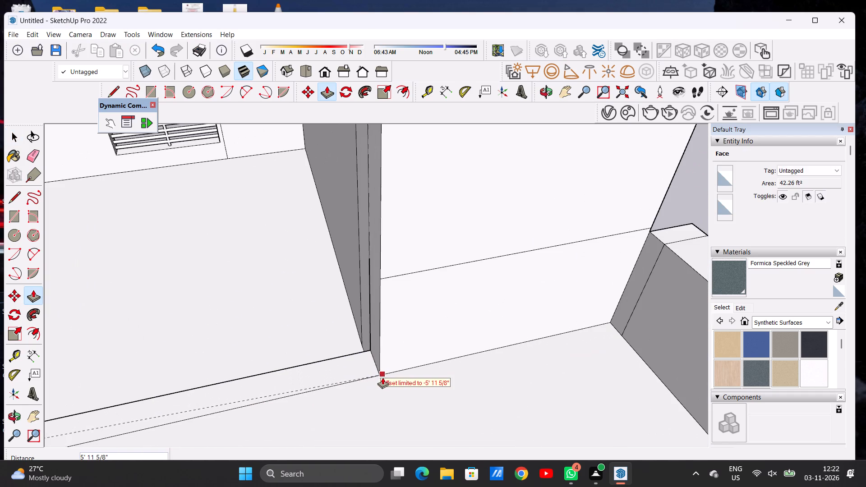
pyautogui.click(382, 377)
pyautogui.press('space')
pyautogui.scroll(-6, 361, 361)
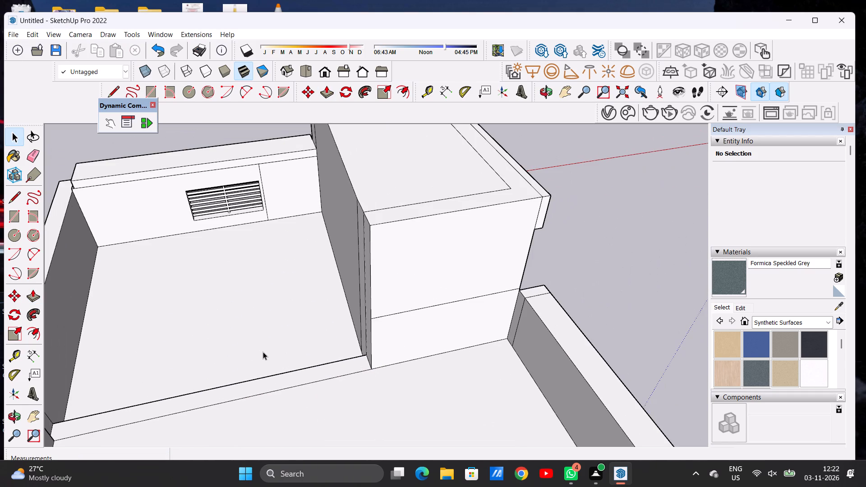
# Examine the lowered strip between the two roofs from above and from the louvred-vent roof side.
pyautogui.click(262, 351)
pyautogui.press('space')
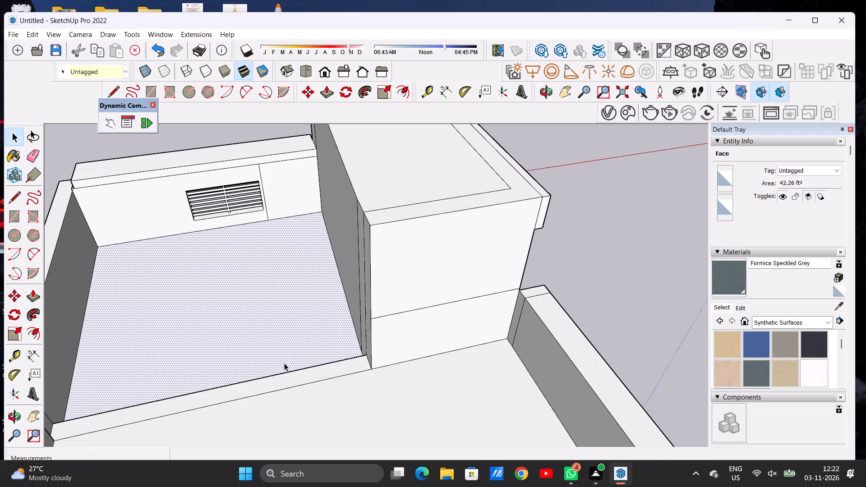
pyautogui.scroll(-8, 315, 349)
pyautogui.click(473, 315)
pyautogui.press('o')
pyautogui.moveTo(288, 361); pyautogui.dragTo(380, 340)
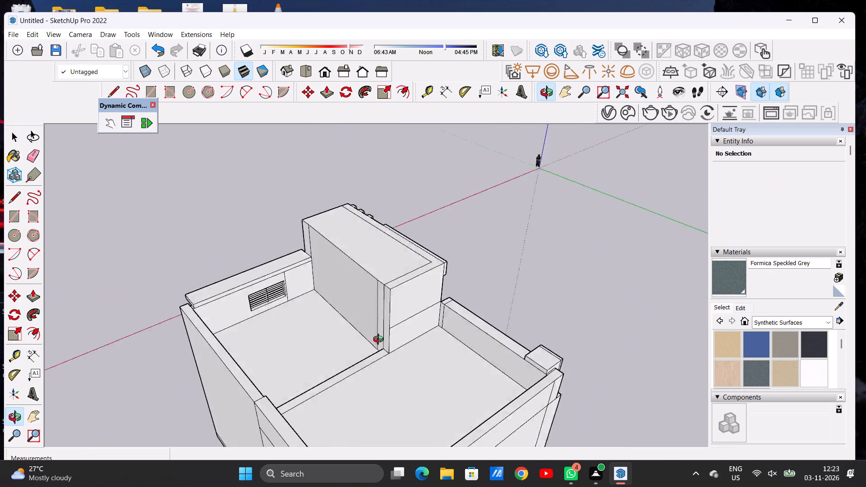
pyautogui.moveTo(380, 340); pyautogui.dragTo(471, 323)
pyautogui.moveTo(382, 358); pyautogui.dragTo(528, 354)
pyautogui.scroll(8, 479, 340)
pyautogui.scroll(-1, 478, 326)
pyautogui.scroll(5, 478, 326)
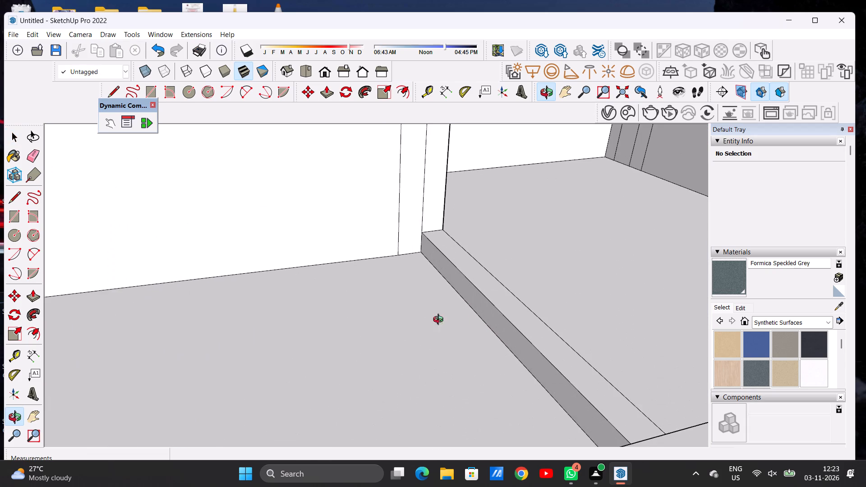
pyautogui.moveTo(415, 325); pyautogui.dragTo(472, 340)
pyautogui.scroll(-9, 398, 341)
pyautogui.moveTo(415, 337); pyautogui.dragTo(468, 358)
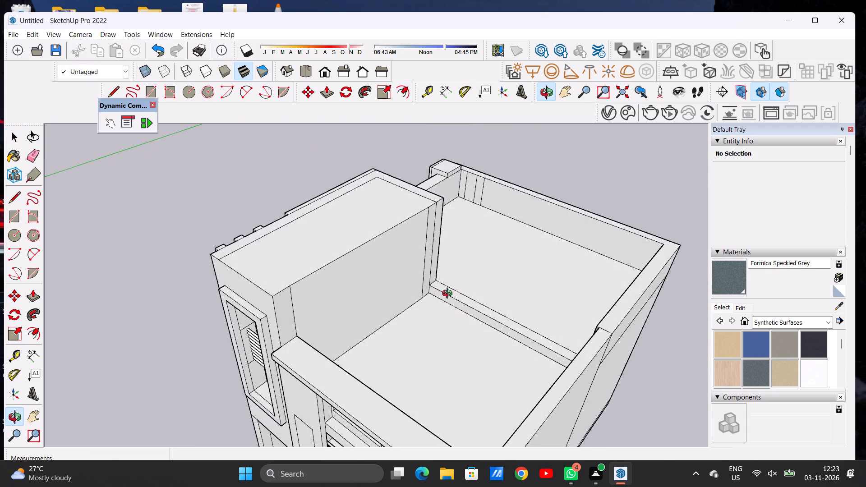
pyautogui.scroll(13, 447, 292)
pyautogui.moveTo(358, 351); pyautogui.dragTo(358, 356)
pyautogui.scroll(-8, 369, 345)
pyautogui.moveTo(373, 354); pyautogui.dragTo(412, 355)
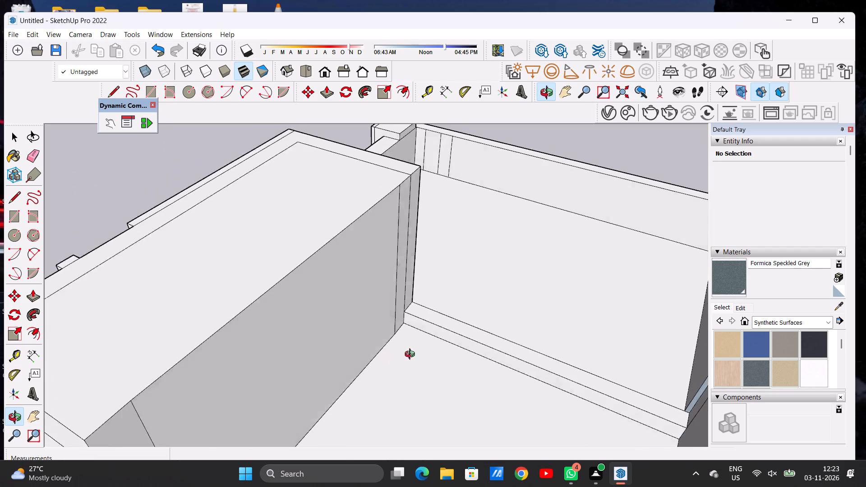
pyautogui.moveTo(412, 355); pyautogui.dragTo(430, 353)
pyautogui.scroll(-8, 384, 344)
pyautogui.moveTo(447, 353); pyautogui.dragTo(525, 338)
# Push/Pull the lowered dividing strip's top down another 1' 6 7/8" to the lower roof's floor level.
pyautogui.scroll(5, 538, 302)
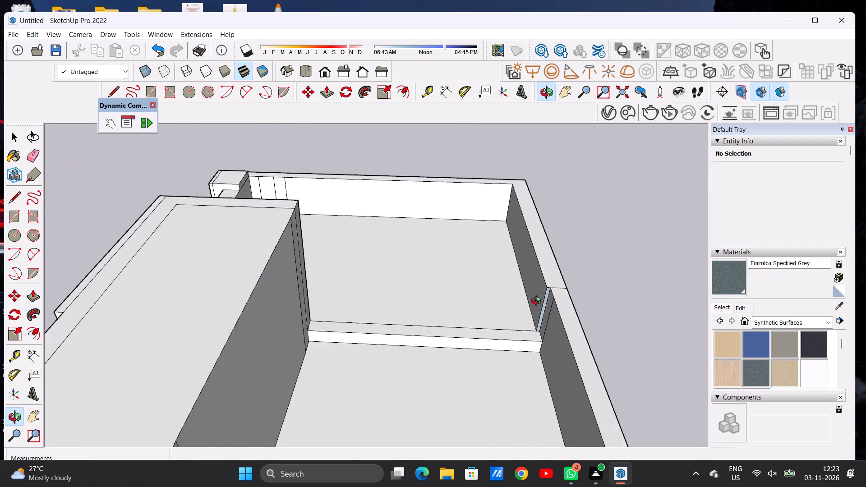
pyautogui.scroll(8, 538, 302)
pyautogui.scroll(-2, 538, 326)
pyautogui.moveTo(465, 423); pyautogui.dragTo(455, 412)
pyautogui.scroll(5, 502, 384)
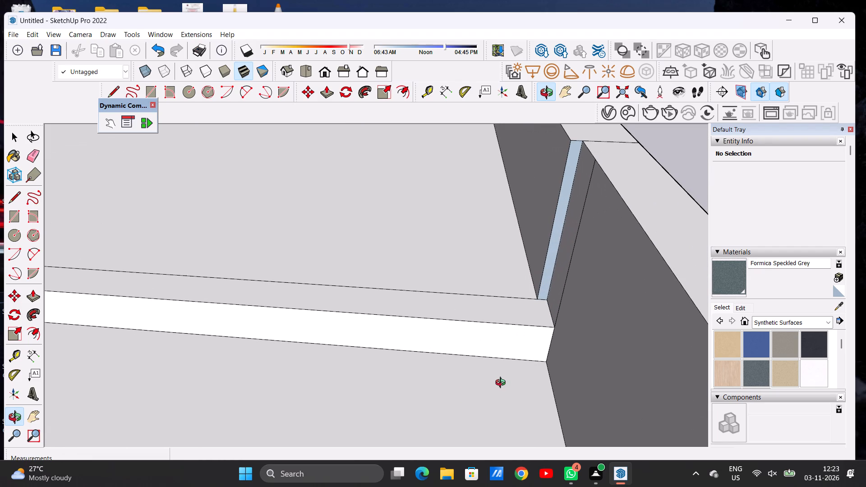
pyautogui.press('p')
pyautogui.click(529, 324)
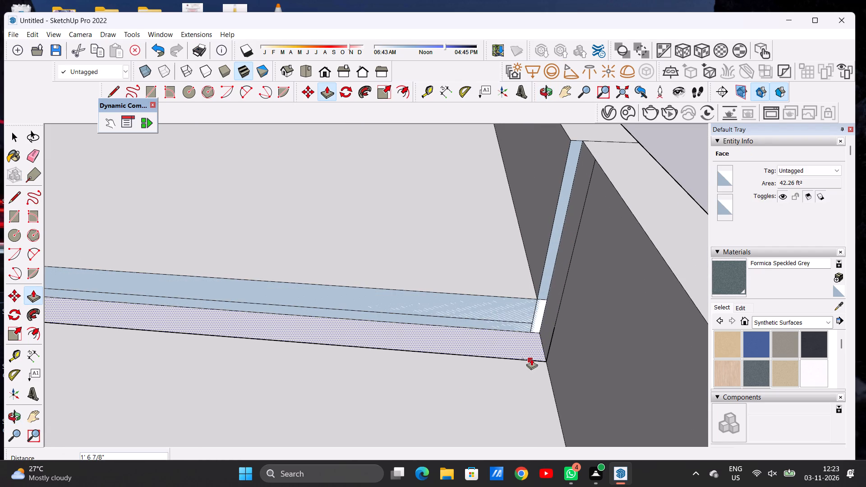
pyautogui.click(544, 363)
pyautogui.press('space')
# Paint the exposed blue face running along the lowered strip between the two roofs with Quartz Light Grey.
pyautogui.scroll(-9, 399, 378)
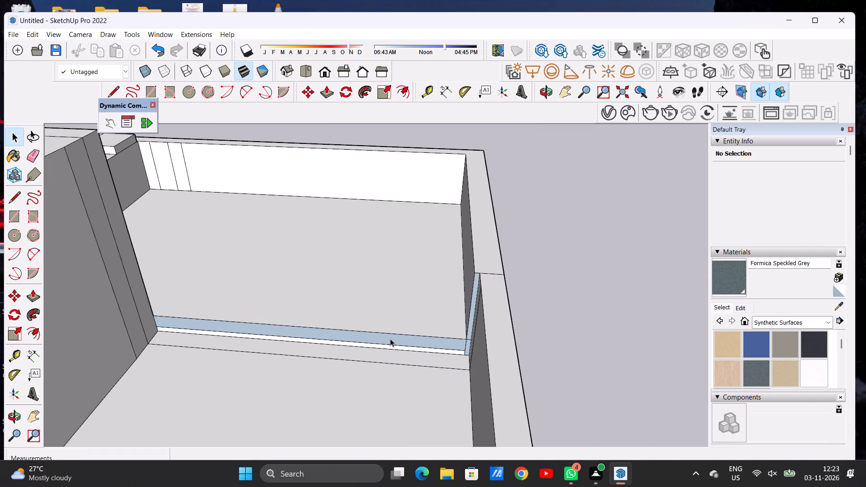
pyautogui.scroll(4, 390, 339)
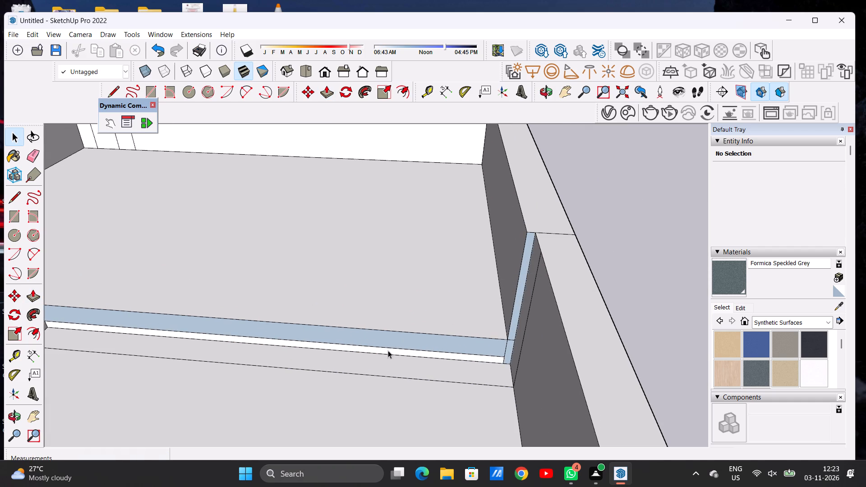
pyautogui.scroll(1, 388, 352)
pyautogui.scroll(-1, 388, 352)
pyautogui.scroll(10, 388, 352)
pyautogui.click(396, 349)
pyautogui.click(399, 334)
pyautogui.scroll(-2, 399, 341)
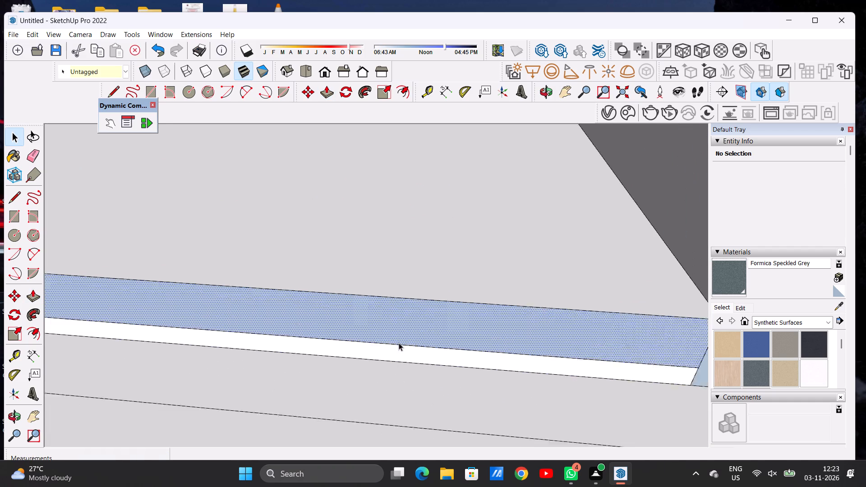
pyautogui.scroll(-12, 399, 343)
pyautogui.press('space')
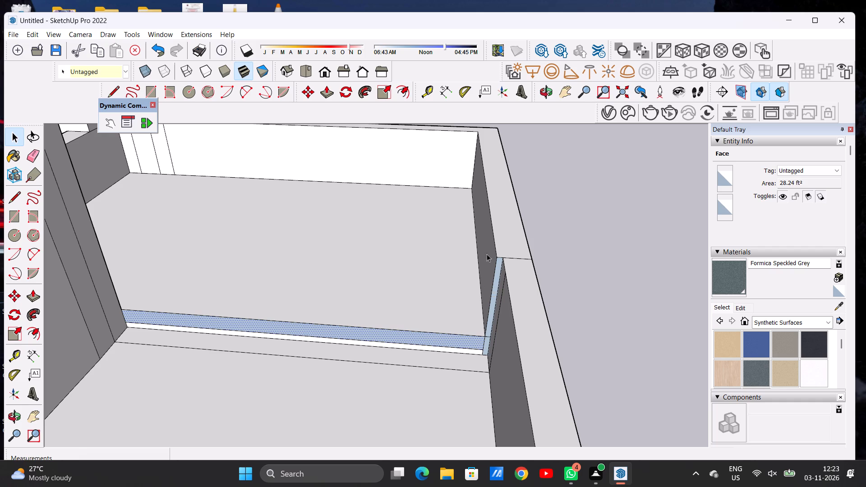
pyautogui.scroll(3, 488, 259)
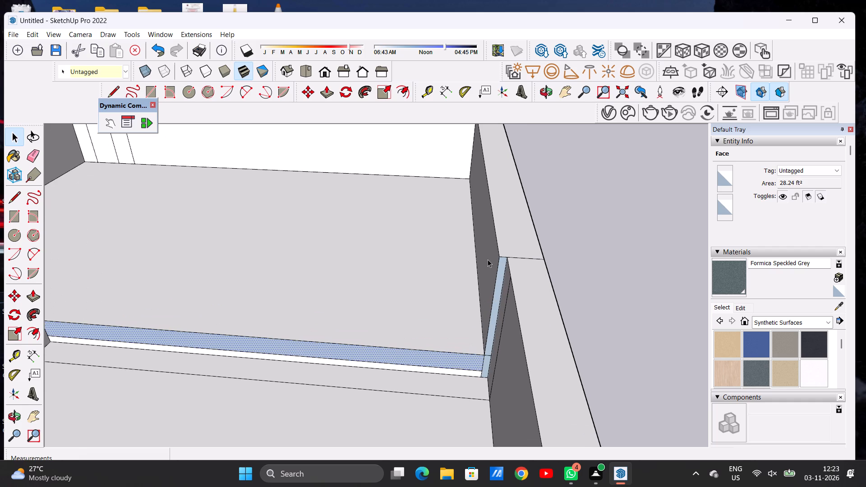
pyautogui.click(815, 373)
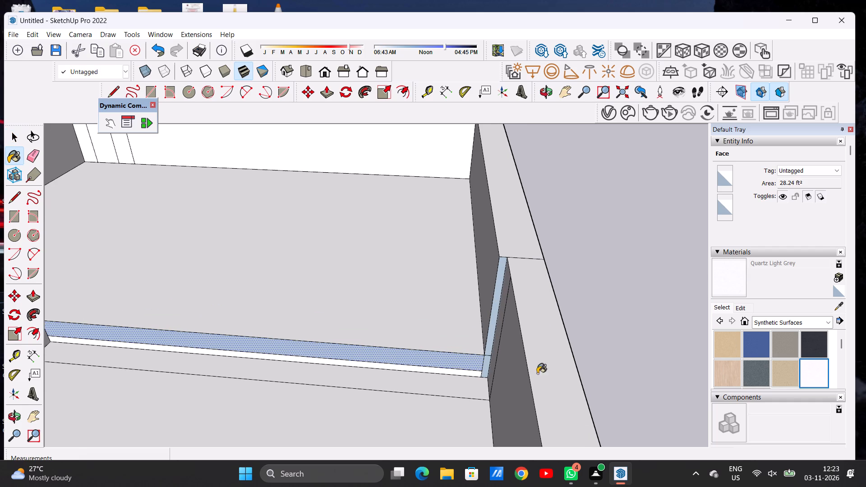
pyautogui.scroll(3, 383, 370)
pyautogui.scroll(-1, 398, 371)
pyautogui.scroll(3, 401, 371)
pyautogui.click(473, 343)
pyautogui.click(475, 368)
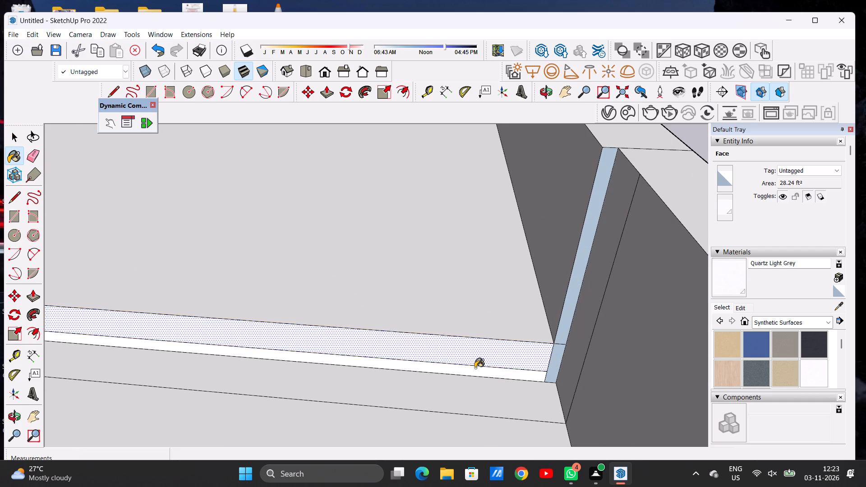
pyautogui.scroll(-11, 455, 365)
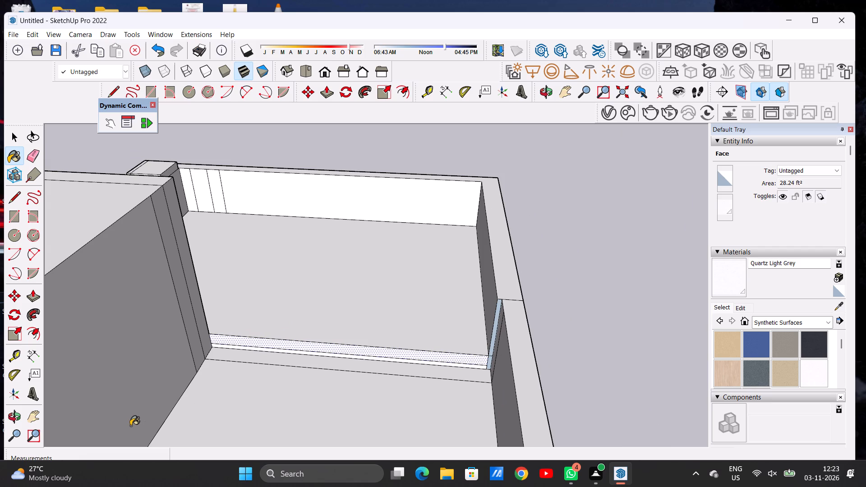
pyautogui.press('space')
# Examine the building's roof parapets and plain outer walls while circling round to the front.
pyautogui.scroll(-7, 338, 370)
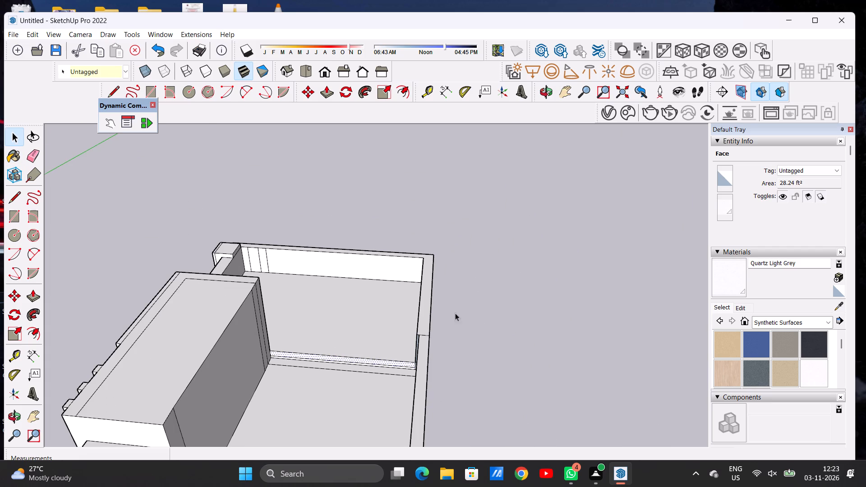
pyautogui.press('o')
pyautogui.moveTo(409, 312); pyautogui.dragTo(234, 298)
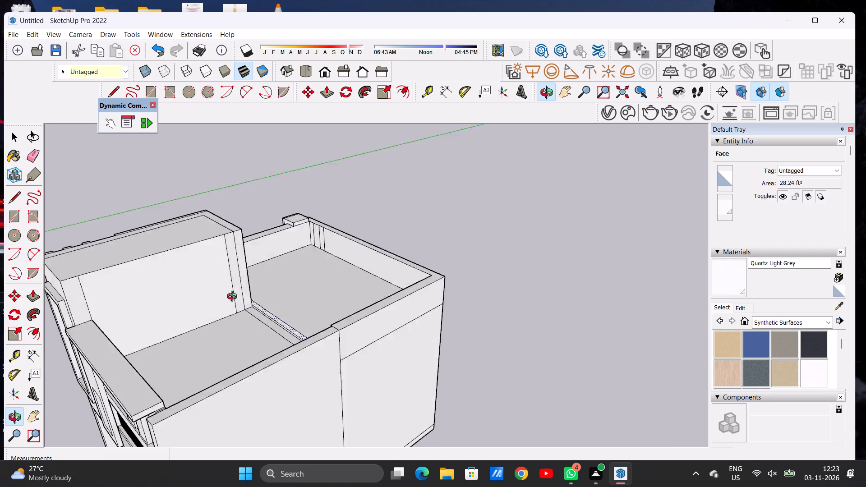
pyautogui.moveTo(234, 298); pyautogui.dragTo(188, 304)
pyautogui.scroll(7, 300, 325)
pyautogui.scroll(-1, 300, 328)
pyautogui.moveTo(366, 345); pyautogui.dragTo(312, 299)
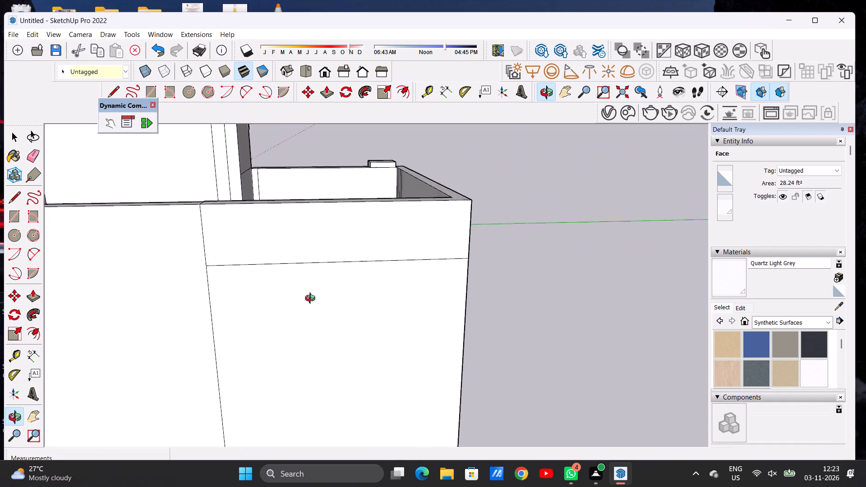
pyautogui.moveTo(312, 299); pyautogui.dragTo(328, 316)
pyautogui.scroll(-7, 439, 324)
pyautogui.moveTo(431, 337); pyautogui.dragTo(274, 297)
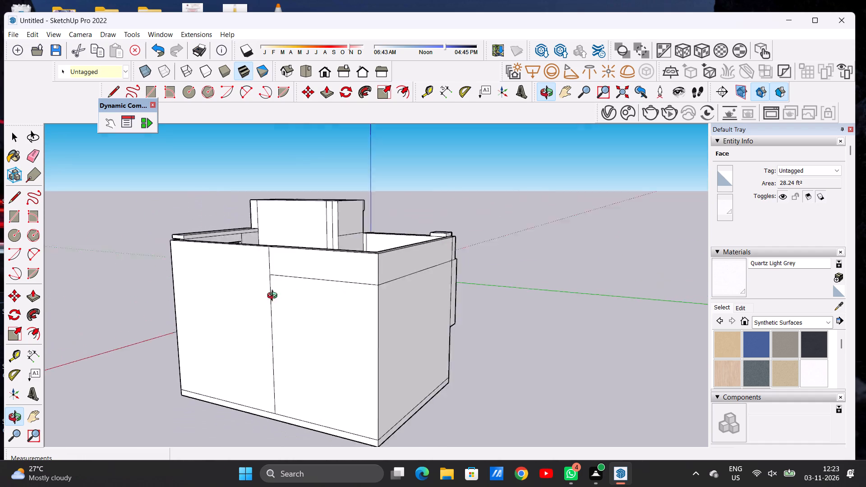
pyautogui.moveTo(274, 297); pyautogui.dragTo(216, 308)
pyautogui.moveTo(451, 288); pyautogui.dragTo(276, 291)
pyautogui.moveTo(410, 294); pyautogui.dragTo(257, 285)
pyautogui.moveTo(360, 287); pyautogui.dragTo(326, 287)
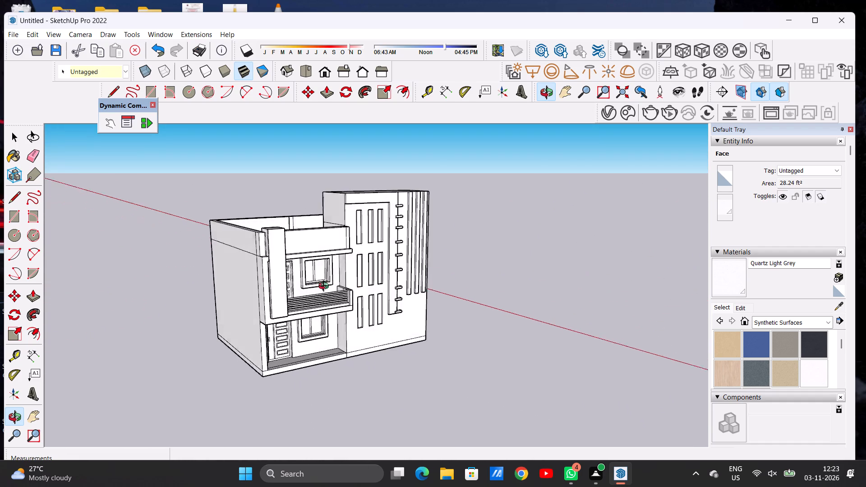
# Examine the front facade, including the railed balcony, raised corner panel, slotted tower and vertical fins, from several angles.
pyautogui.moveTo(326, 287); pyautogui.dragTo(284, 328)
pyautogui.scroll(8, 305, 224)
pyautogui.scroll(-1, 347, 204)
pyautogui.scroll(5, 347, 204)
pyautogui.moveTo(313, 211); pyautogui.dragTo(266, 217)
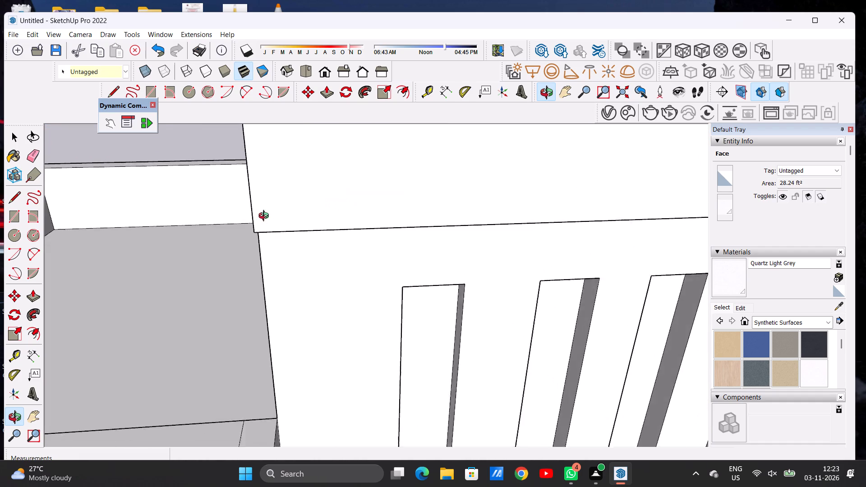
pyautogui.moveTo(266, 217); pyautogui.dragTo(267, 211)
pyautogui.scroll(-16, 366, 248)
pyautogui.moveTo(361, 332); pyautogui.dragTo(354, 241)
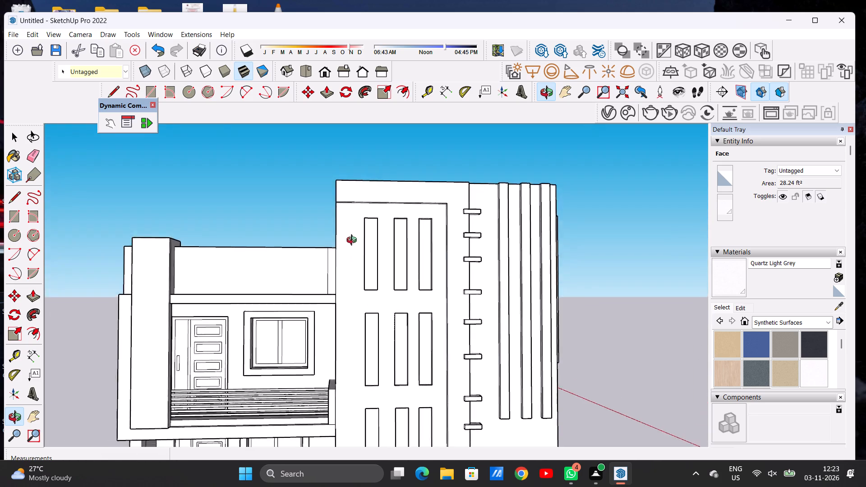
pyautogui.moveTo(354, 241); pyautogui.dragTo(346, 273)
pyautogui.scroll(-8, 410, 288)
pyautogui.moveTo(403, 314); pyautogui.dragTo(395, 303)
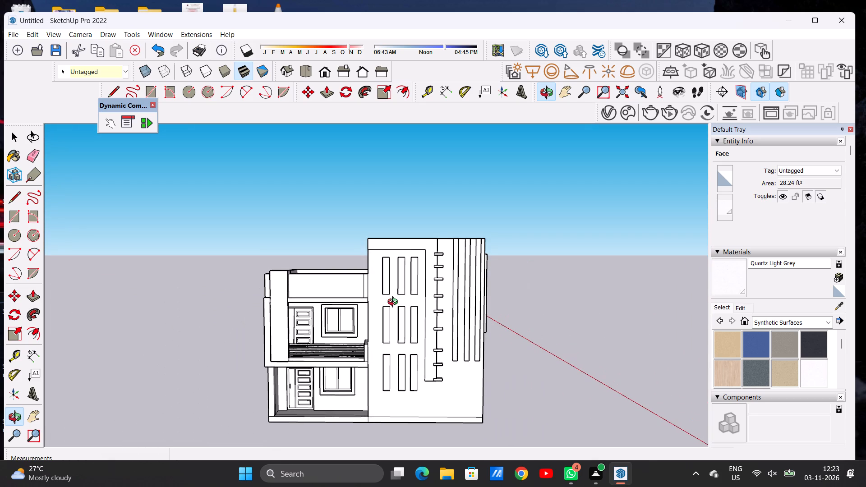
pyautogui.scroll(-4, 418, 300)
pyautogui.scroll(1, 322, 311)
pyautogui.scroll(-1, 322, 312)
pyautogui.scroll(1, 322, 313)
pyautogui.scroll(-1, 322, 315)
pyautogui.scroll(8, 322, 315)
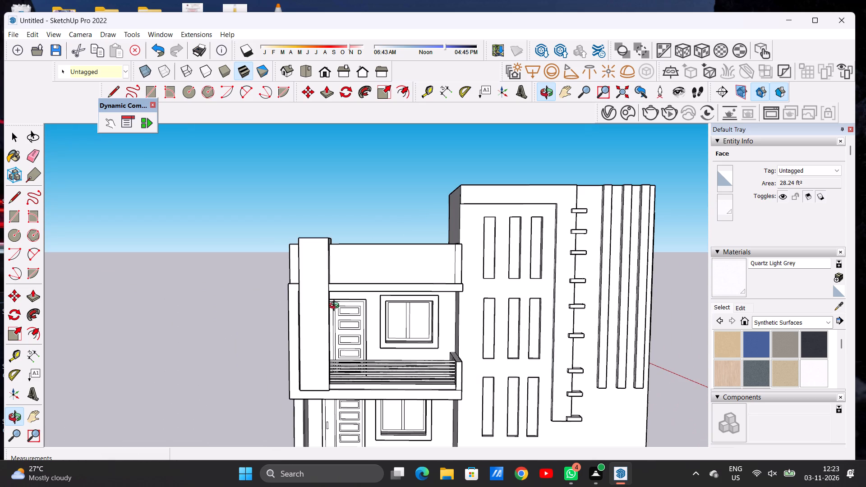
pyautogui.scroll(-3, 361, 317)
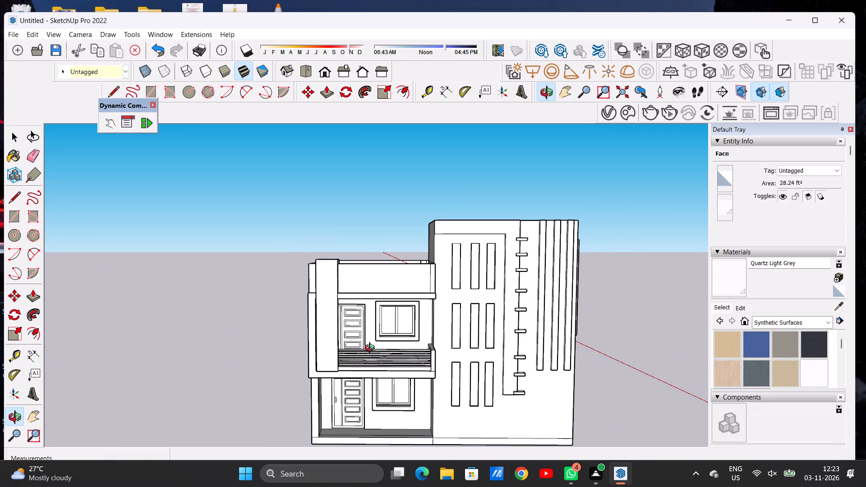
pyautogui.moveTo(361, 349); pyautogui.dragTo(265, 382)
pyautogui.scroll(3, 319, 375)
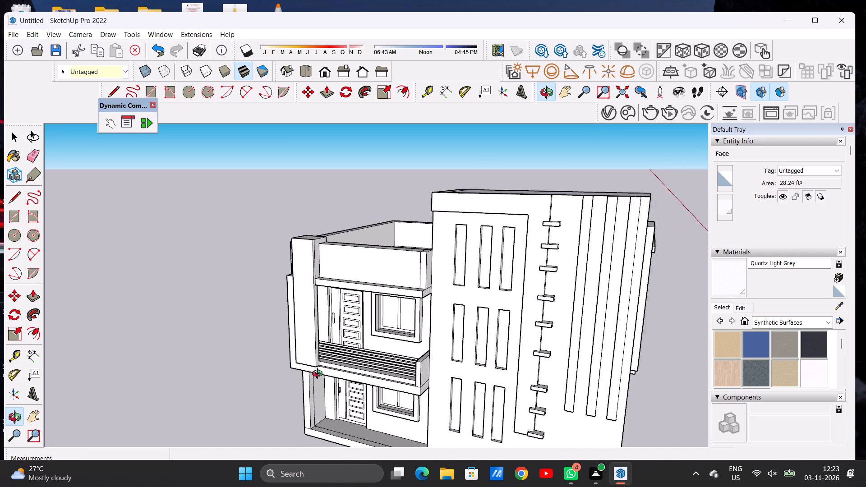
pyautogui.scroll(3, 319, 375)
pyautogui.scroll(-5, 319, 375)
pyautogui.moveTo(306, 346); pyautogui.dragTo(429, 324)
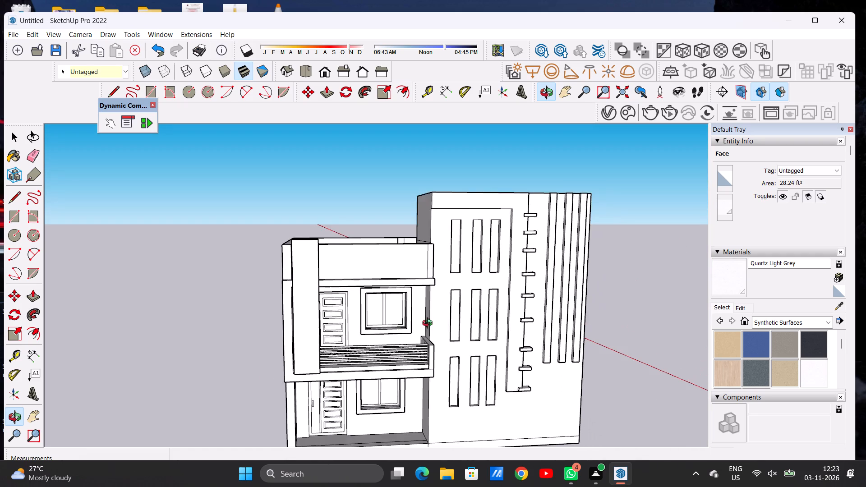
pyautogui.moveTo(322, 341); pyautogui.dragTo(234, 351)
pyautogui.moveTo(309, 344); pyautogui.dragTo(262, 353)
pyautogui.scroll(2, 292, 301)
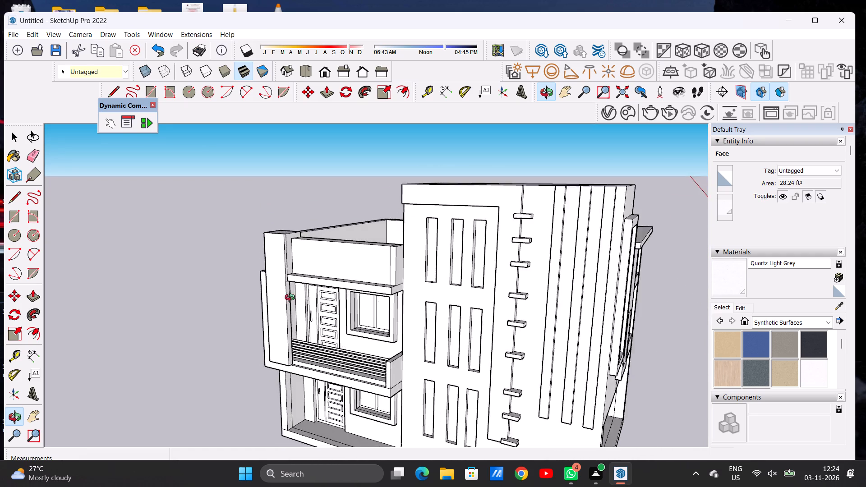
# Push/Pull the raised corner panel's narrow inner side face, below the projecting slab, to the adjoining edge beside the balcony door.
pyautogui.scroll(6, 292, 299)
pyautogui.press('p')
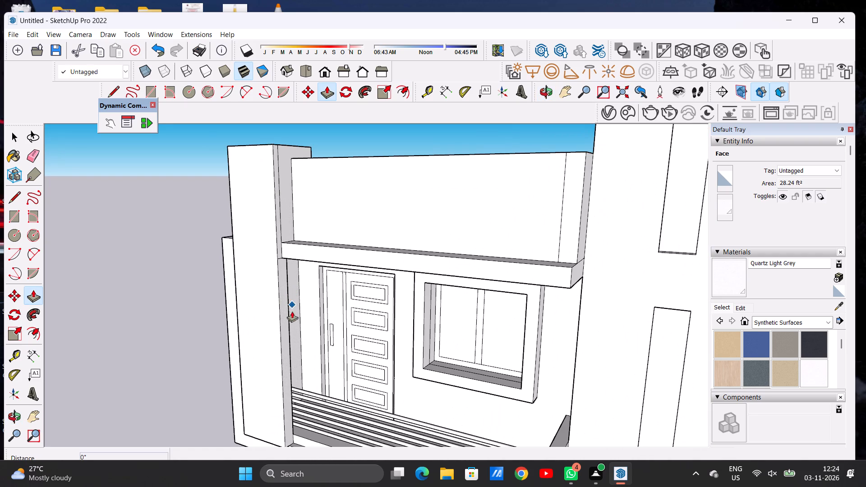
pyautogui.scroll(3, 278, 326)
pyautogui.press('space')
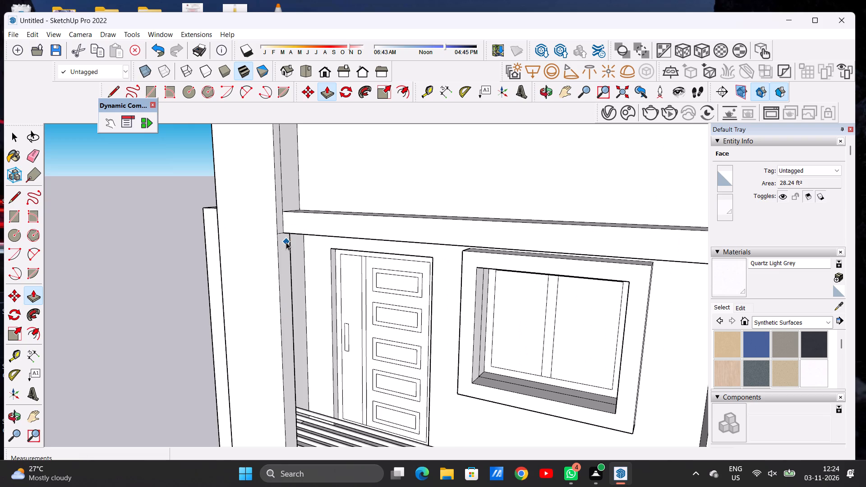
pyautogui.press('p')
pyautogui.scroll(4, 285, 255)
pyautogui.click(281, 255)
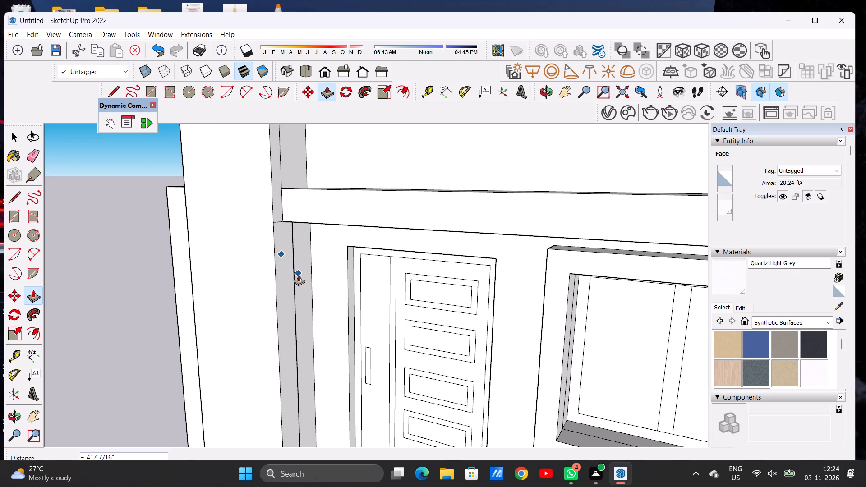
pyautogui.click(291, 281)
pyautogui.press('space')
# Draw an upright rectangle about 12' 6" tall and 3' 1" wide on the front of the raised corner panel beside the balcony.
pyautogui.scroll(-15, 313, 273)
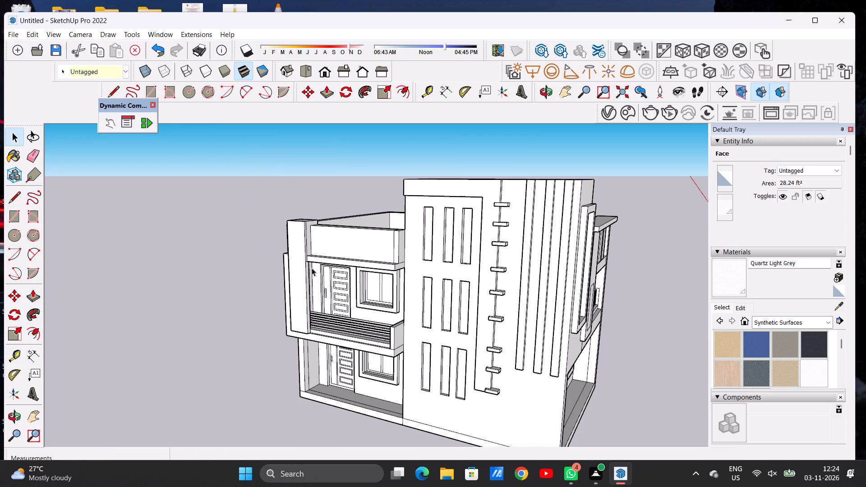
pyautogui.scroll(-1, 312, 268)
pyautogui.press('o')
pyautogui.moveTo(291, 285); pyautogui.dragTo(391, 255)
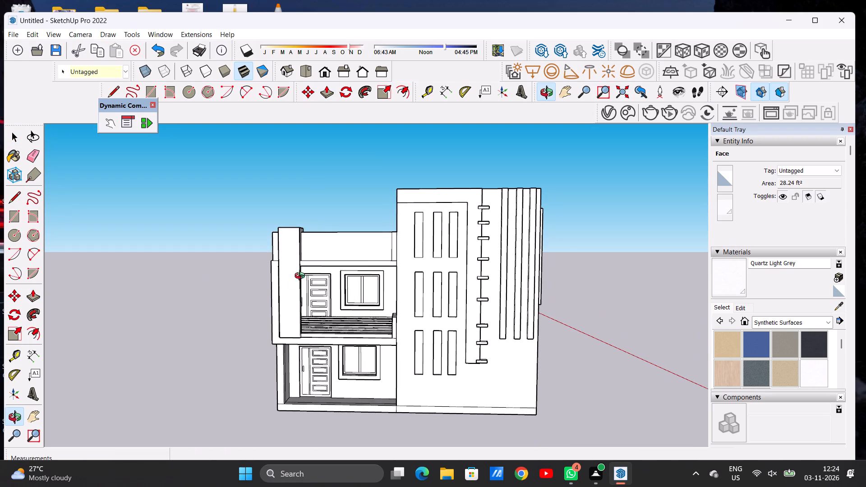
pyautogui.scroll(8, 289, 284)
pyautogui.press('r')
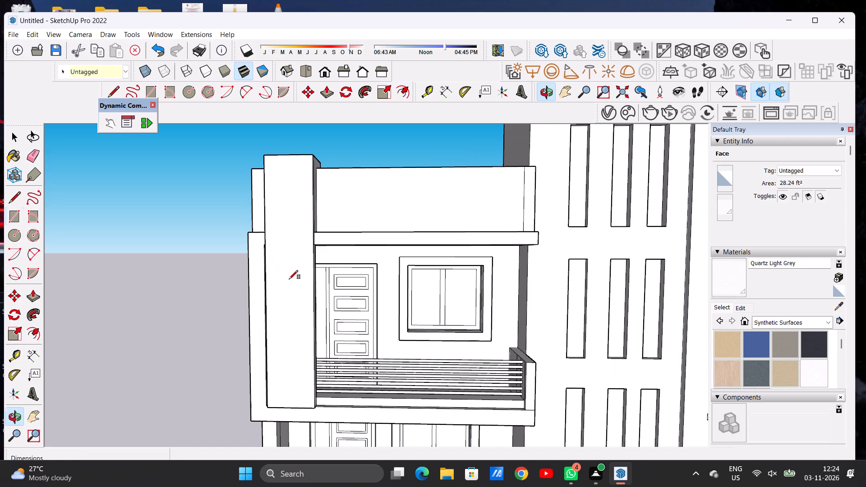
pyautogui.scroll(1, 289, 279)
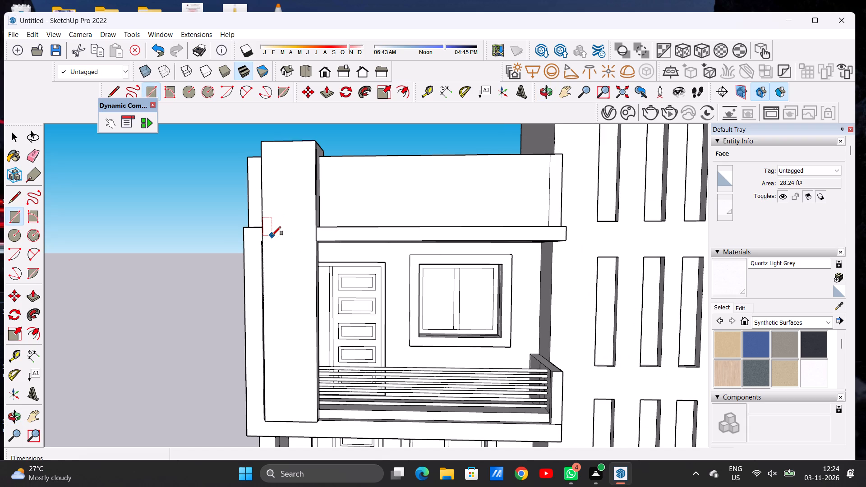
pyautogui.click(272, 235)
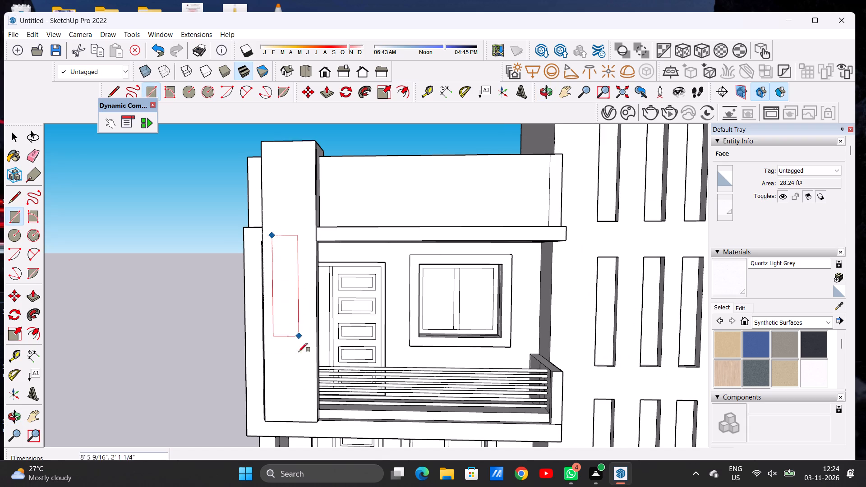
pyautogui.click(310, 387)
pyautogui.press('space')
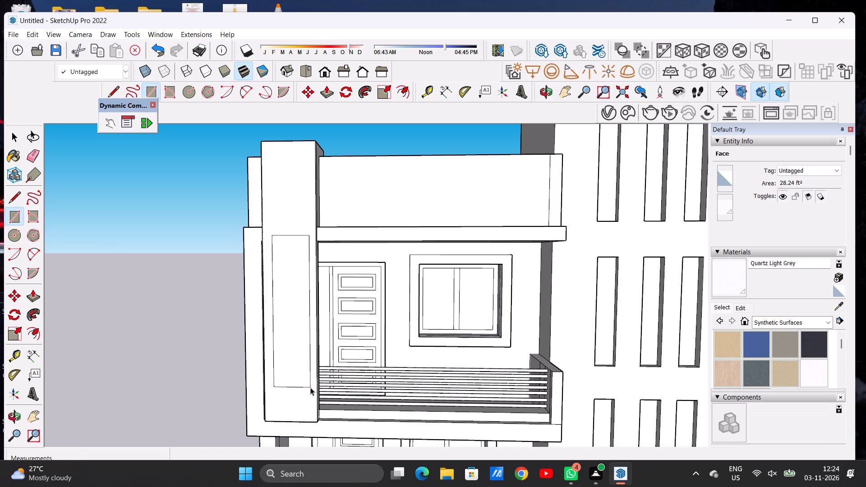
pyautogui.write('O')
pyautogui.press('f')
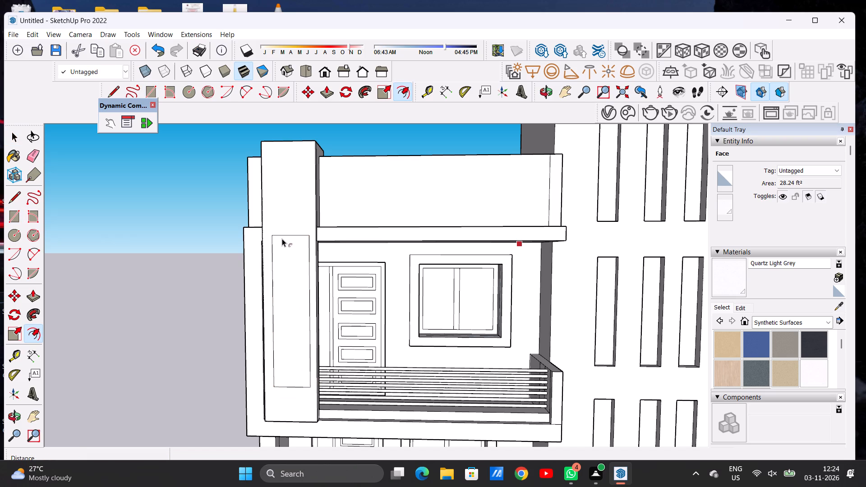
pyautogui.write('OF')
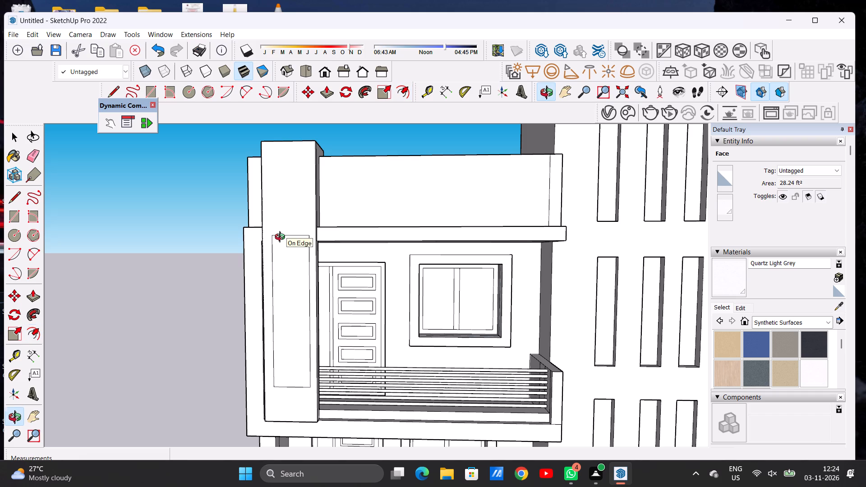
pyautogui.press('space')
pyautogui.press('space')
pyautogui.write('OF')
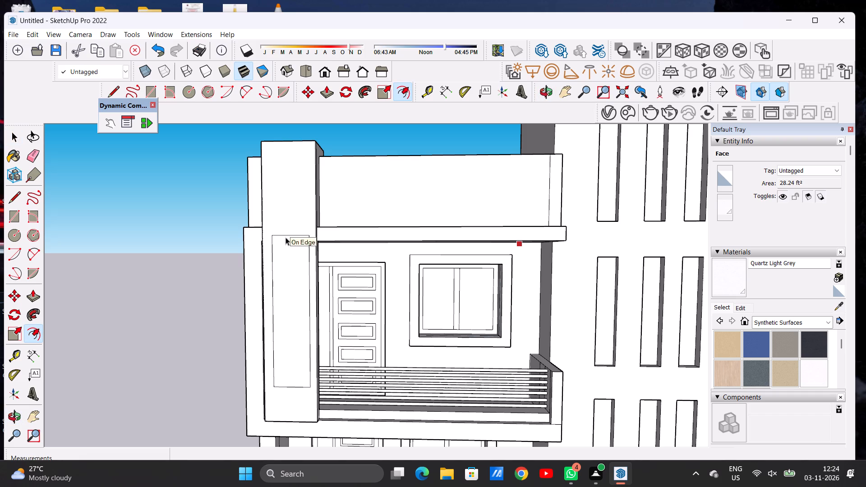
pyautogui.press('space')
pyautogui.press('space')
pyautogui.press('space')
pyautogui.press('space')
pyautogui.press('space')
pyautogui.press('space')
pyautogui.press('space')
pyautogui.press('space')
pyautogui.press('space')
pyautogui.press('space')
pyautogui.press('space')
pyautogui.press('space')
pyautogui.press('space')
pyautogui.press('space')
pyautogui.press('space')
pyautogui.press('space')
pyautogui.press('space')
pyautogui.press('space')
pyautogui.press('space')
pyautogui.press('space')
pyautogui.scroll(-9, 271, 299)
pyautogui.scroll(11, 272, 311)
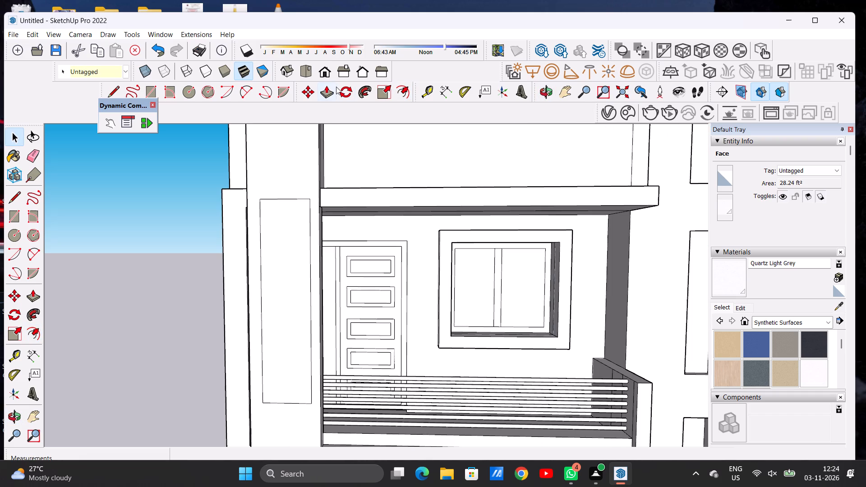
# Try to offset the outline of the rectangle on the raised corner panel inward, and clear the selection.
pyautogui.click(401, 93)
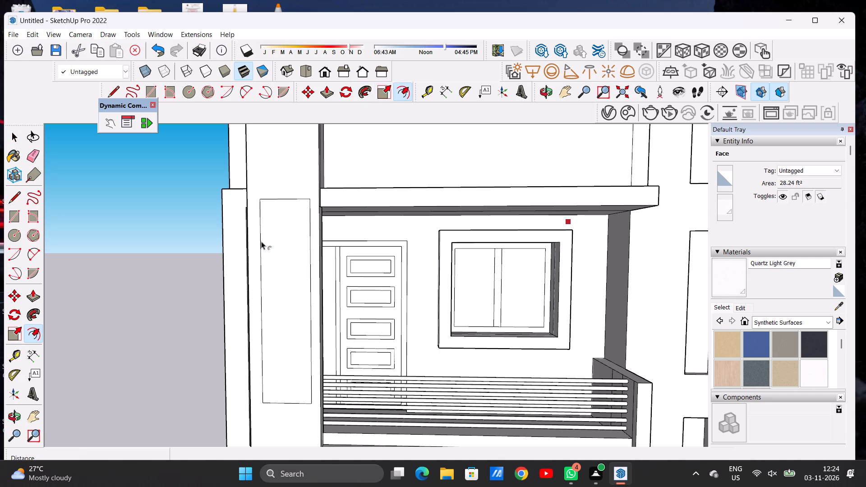
pyautogui.click(276, 200)
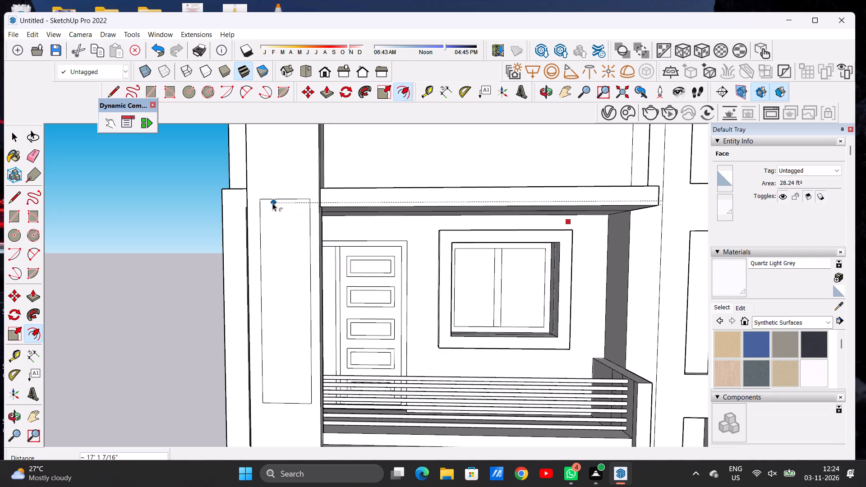
pyautogui.click(263, 199)
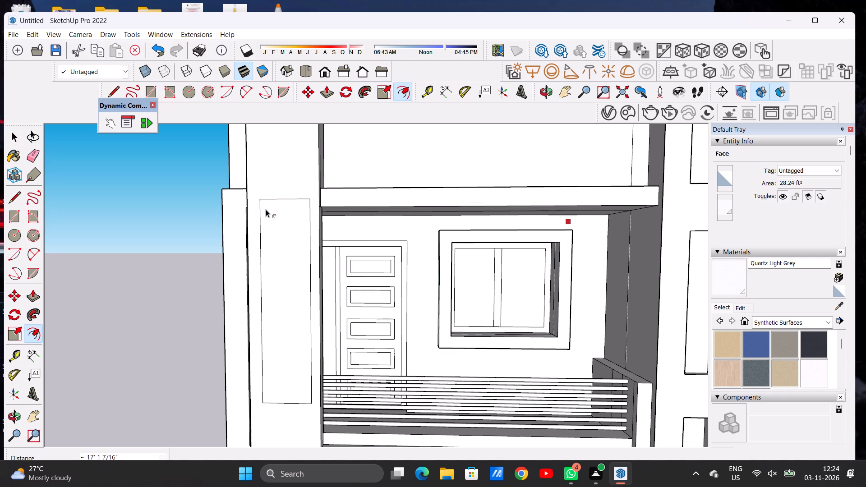
pyautogui.press('space')
pyautogui.scroll(-4, 289, 251)
pyautogui.doubleClick(173, 274)
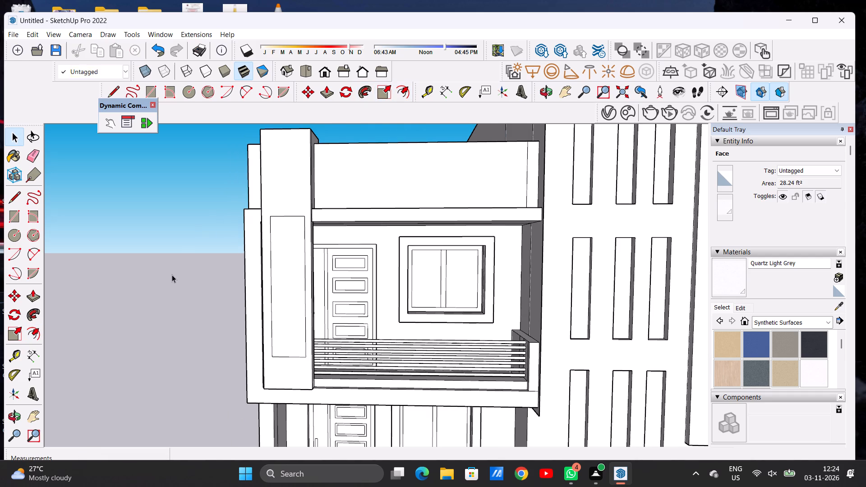
pyautogui.rightClick(172, 275)
pyautogui.doubleClick(170, 271)
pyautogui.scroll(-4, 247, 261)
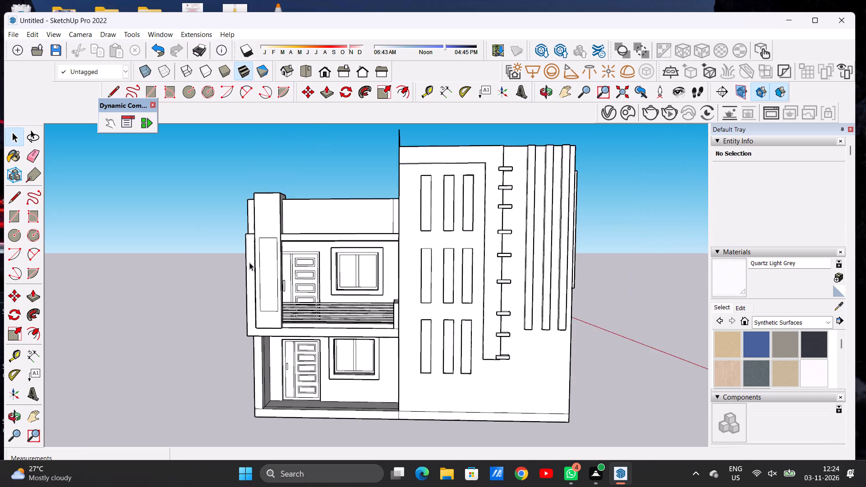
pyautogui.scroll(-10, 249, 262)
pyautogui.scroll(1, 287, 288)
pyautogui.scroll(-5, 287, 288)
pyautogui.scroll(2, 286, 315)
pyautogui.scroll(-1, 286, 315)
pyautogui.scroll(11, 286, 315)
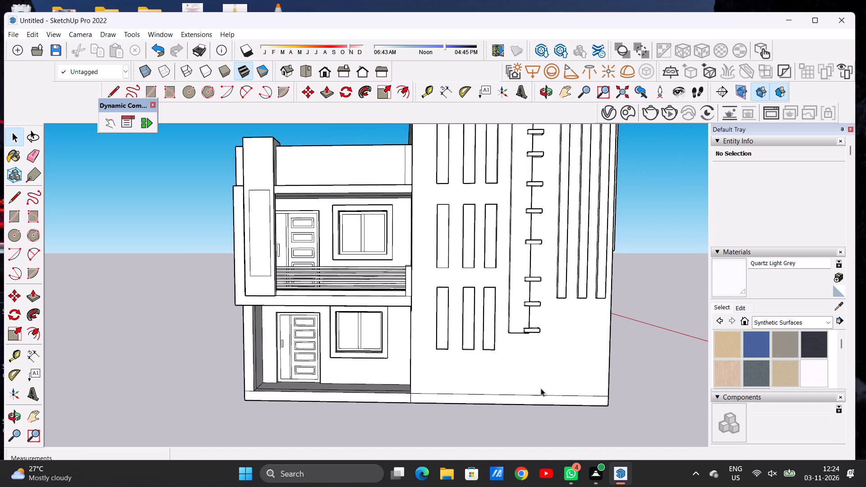